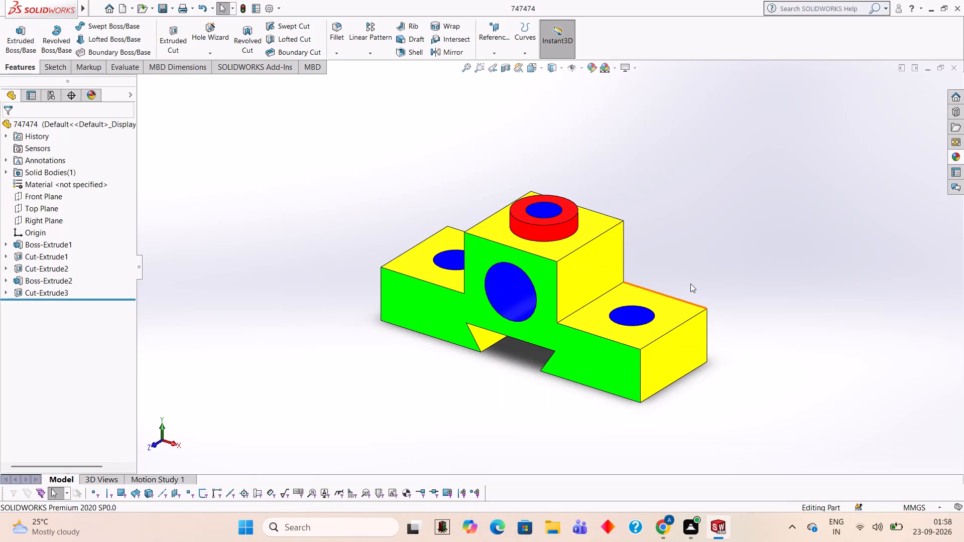
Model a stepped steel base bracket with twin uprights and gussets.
Close the open part and create a new part document.
click(955, 66)
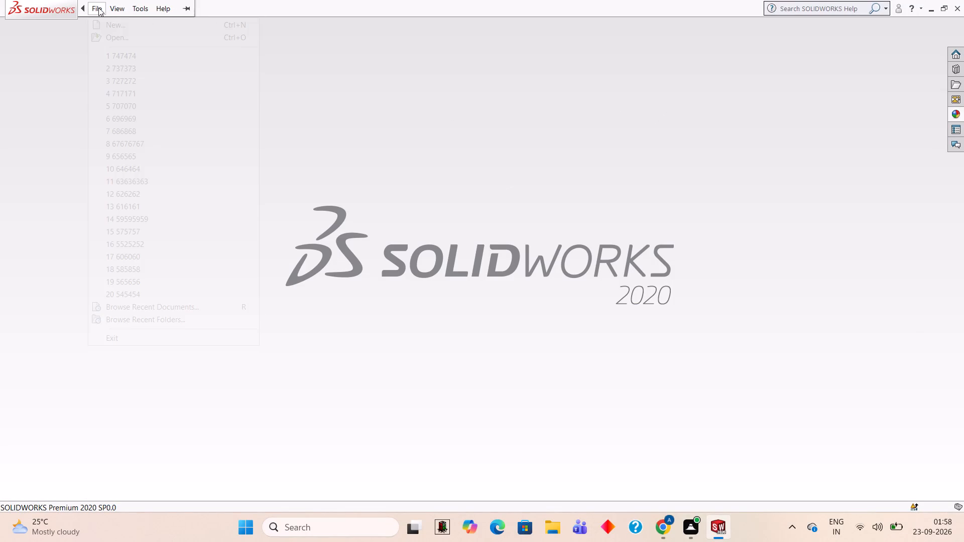
click(97, 7)
click(109, 20)
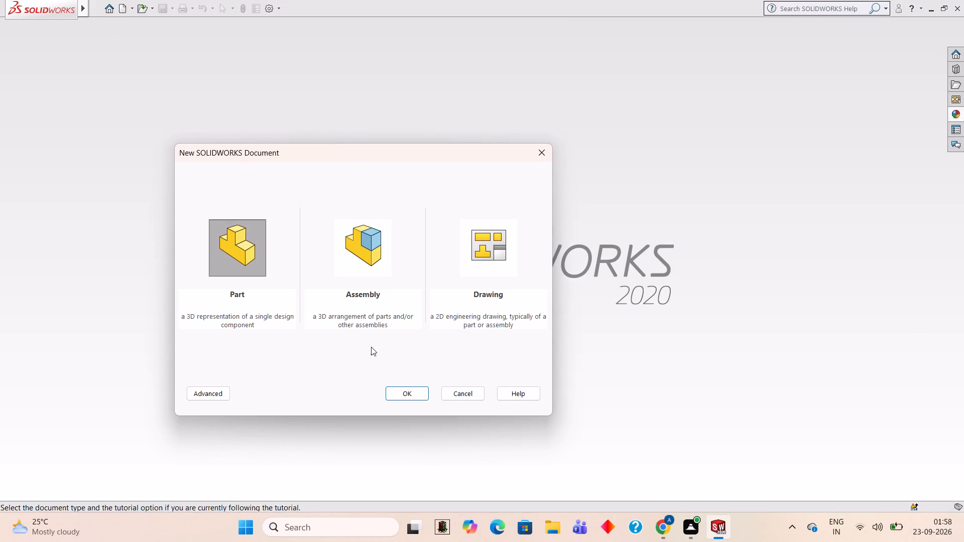
click(401, 389)
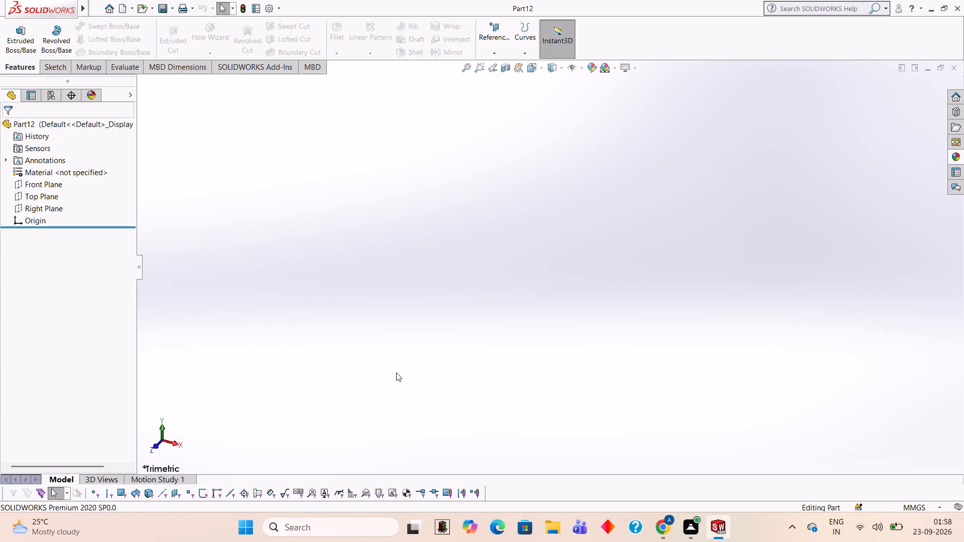
Start a sketch on the Front Plane.
click(43, 187)
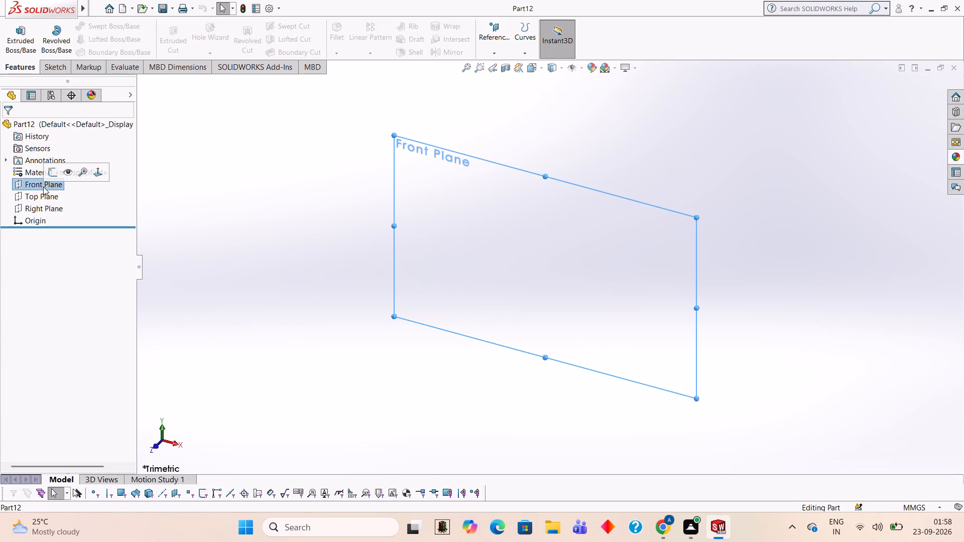
click(57, 179)
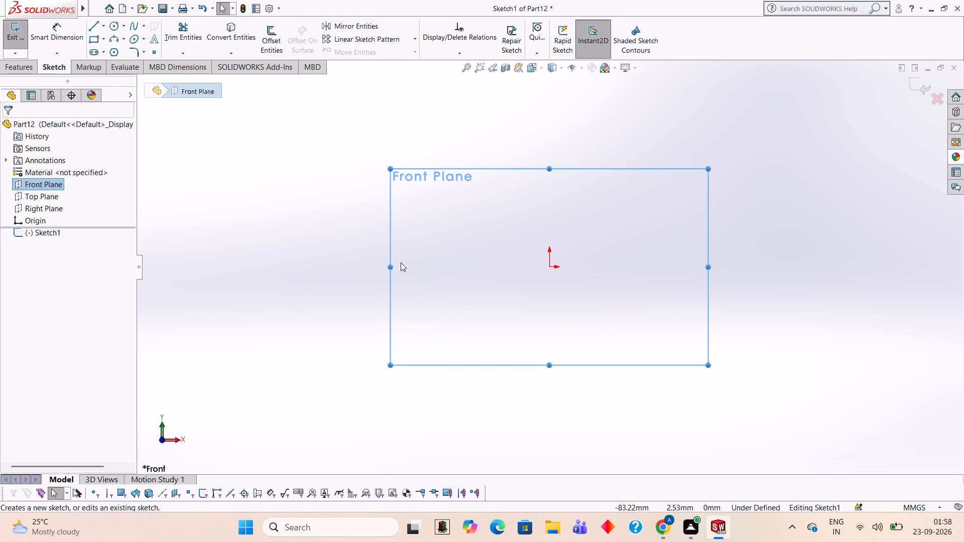
click(401, 262)
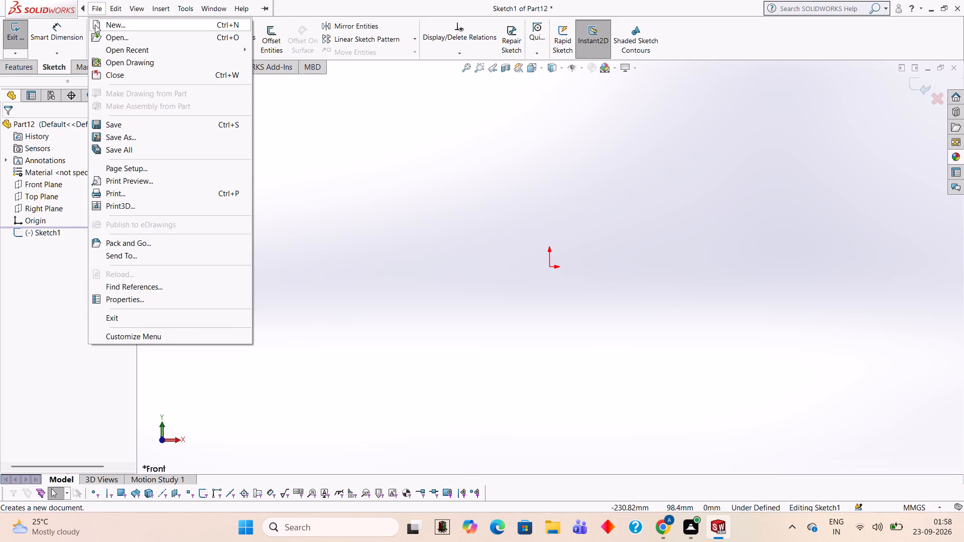
click(352, 133)
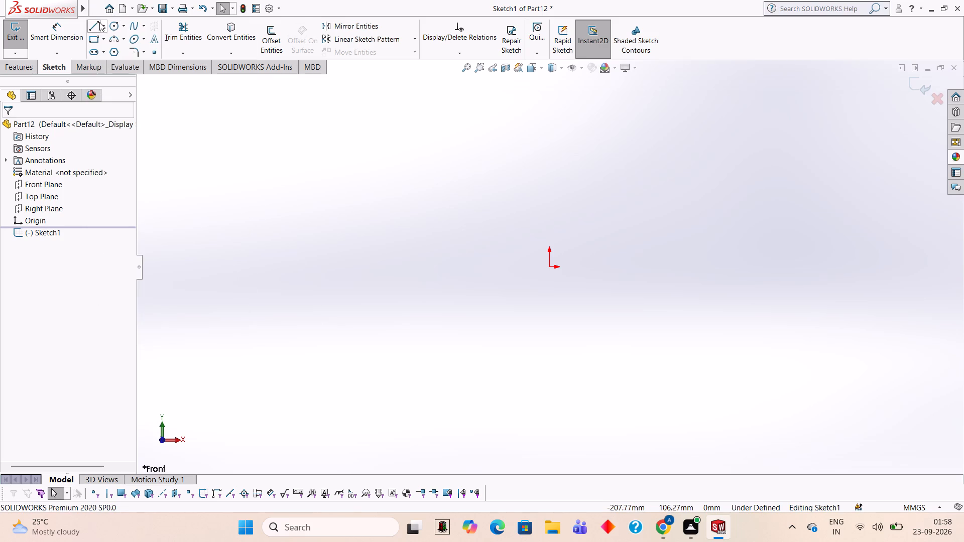
Draw the stepped bottom outline from the origin: 55 mm and 10 mm right, 10 mm up, 80 mm right, 10 mm down, 65 mm right.
click(95, 21)
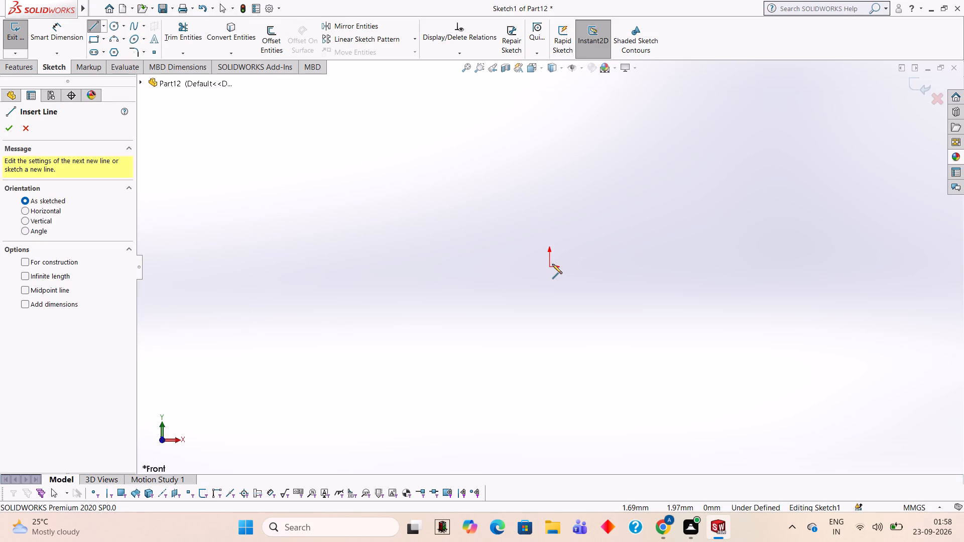
click(548, 266)
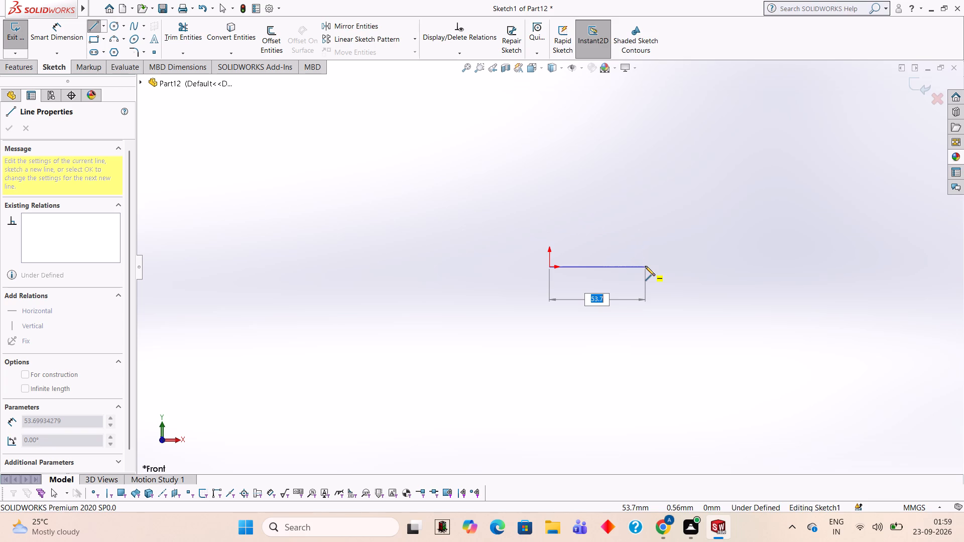
text(55)
key(Return)
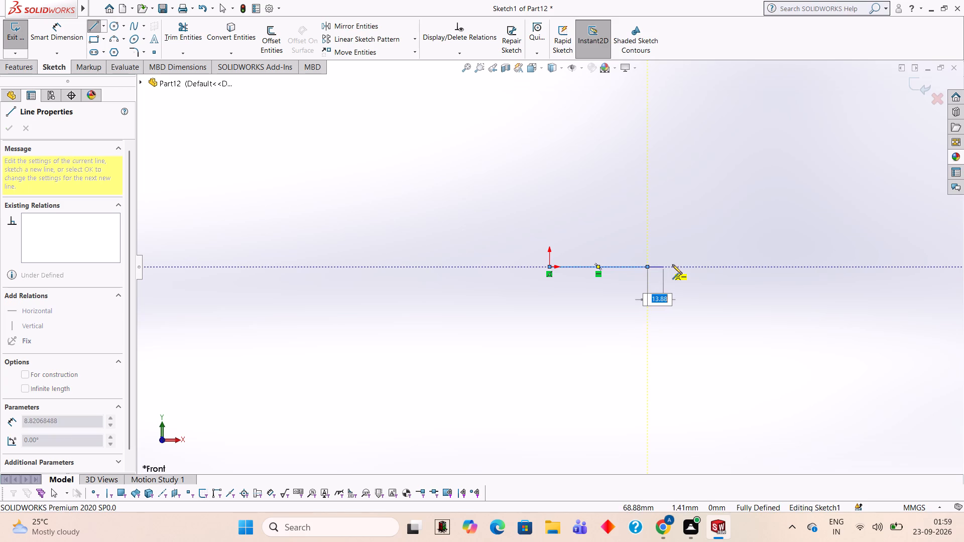
text(10)
key(Return)
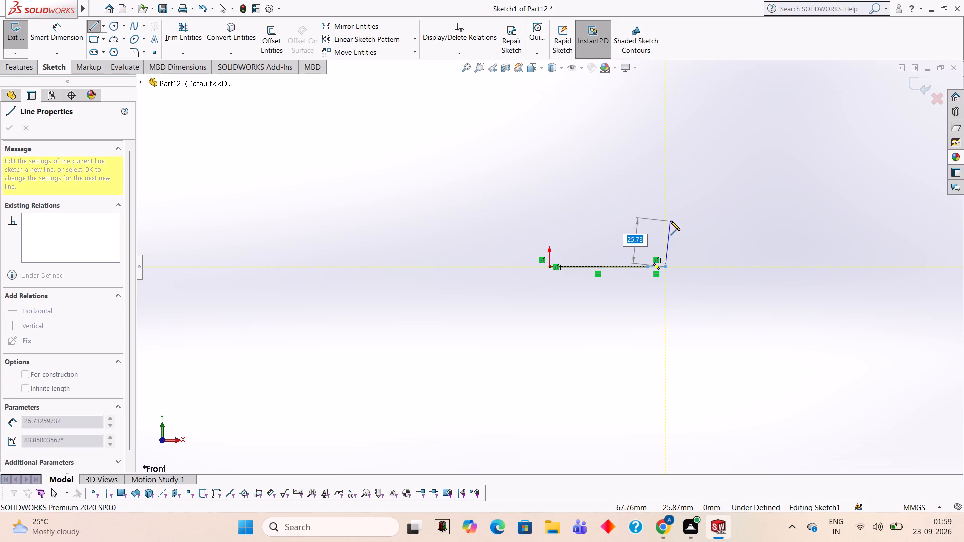
text(10)
key(Return)
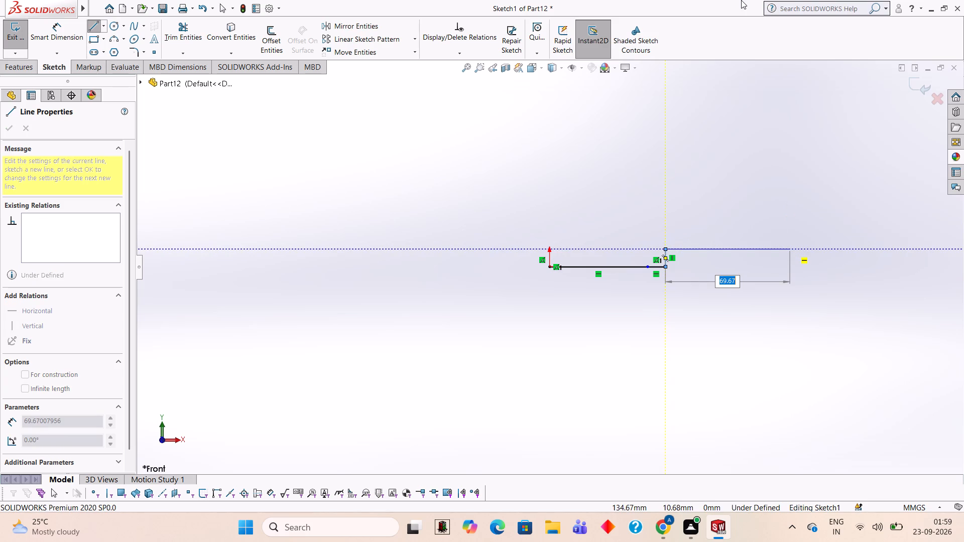
key(8)
key(0)
key(Return)
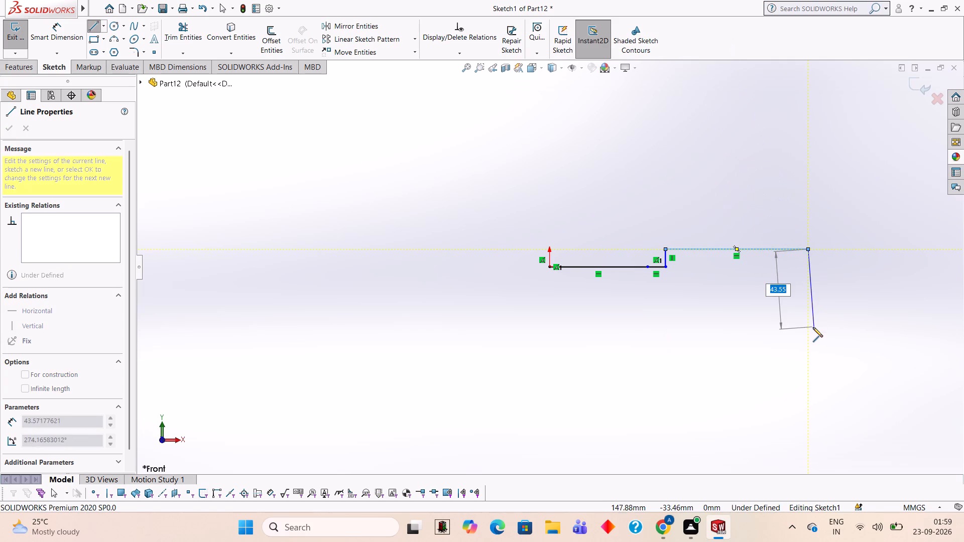
text(10)
key(Return)
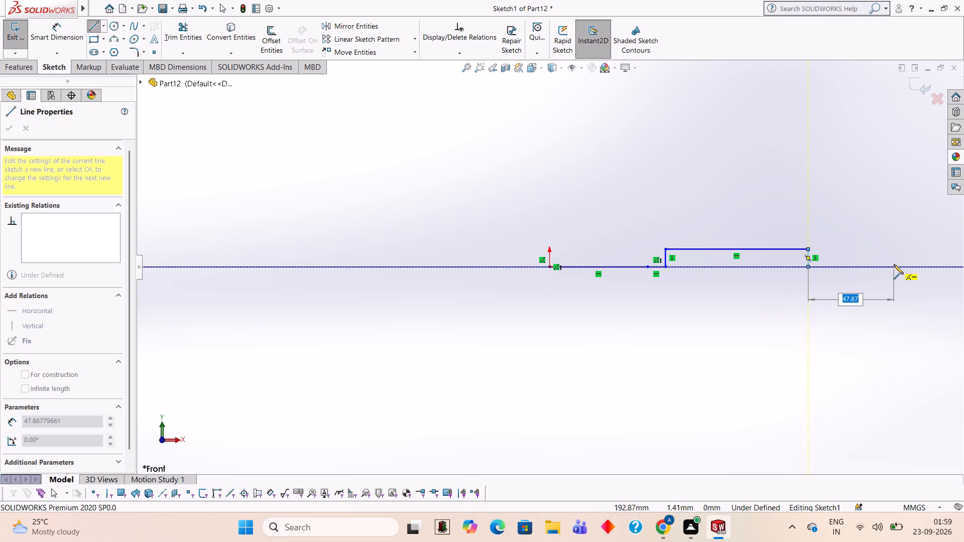
text(65)
key(Return)
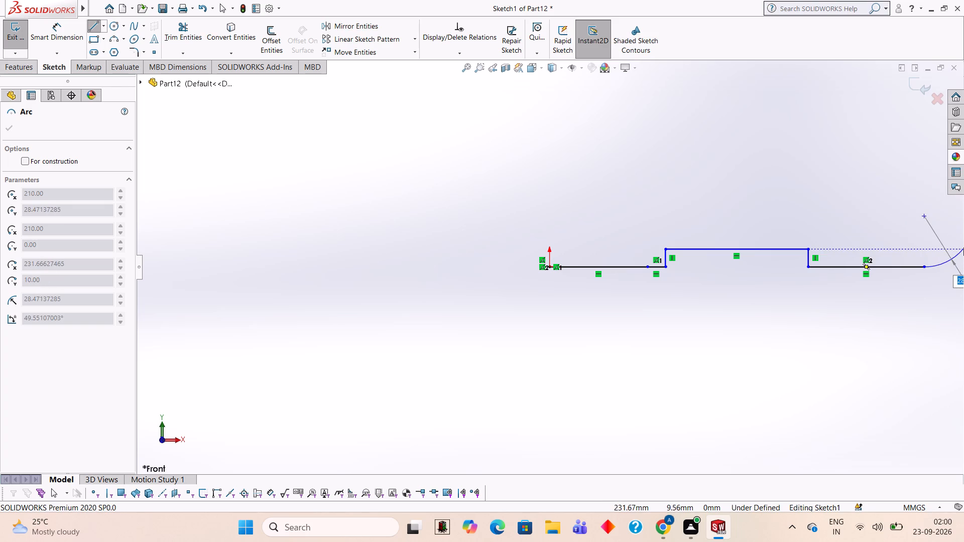
key(Escape)
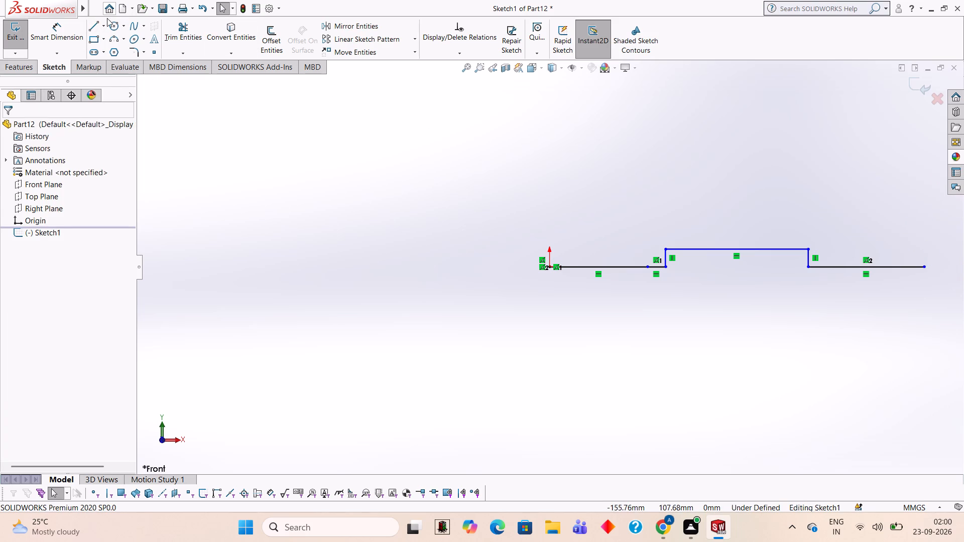
From the outline's right end, draw the right flange and upright: 10 mm up, 55 mm left, 50 mm up, 10 mm left, 35 mm down.
click(97, 24)
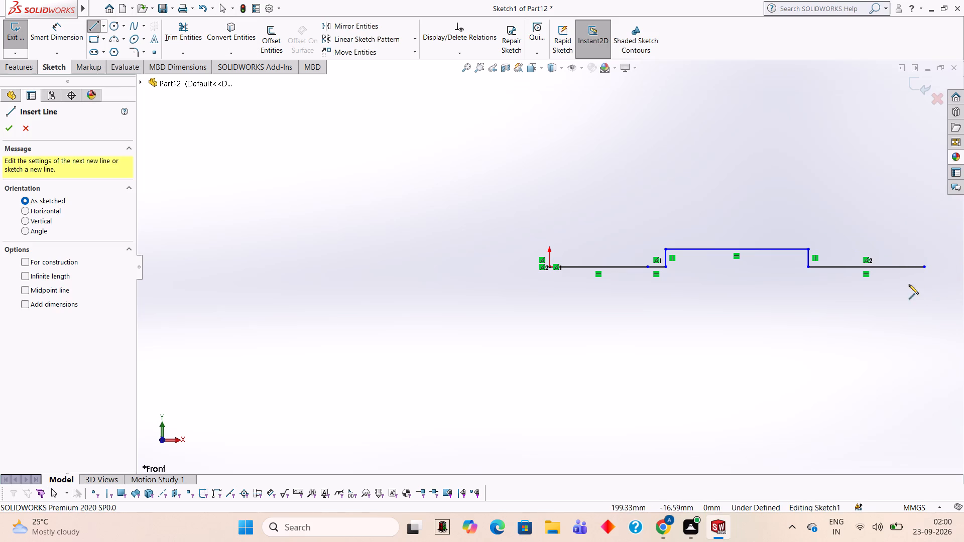
click(923, 267)
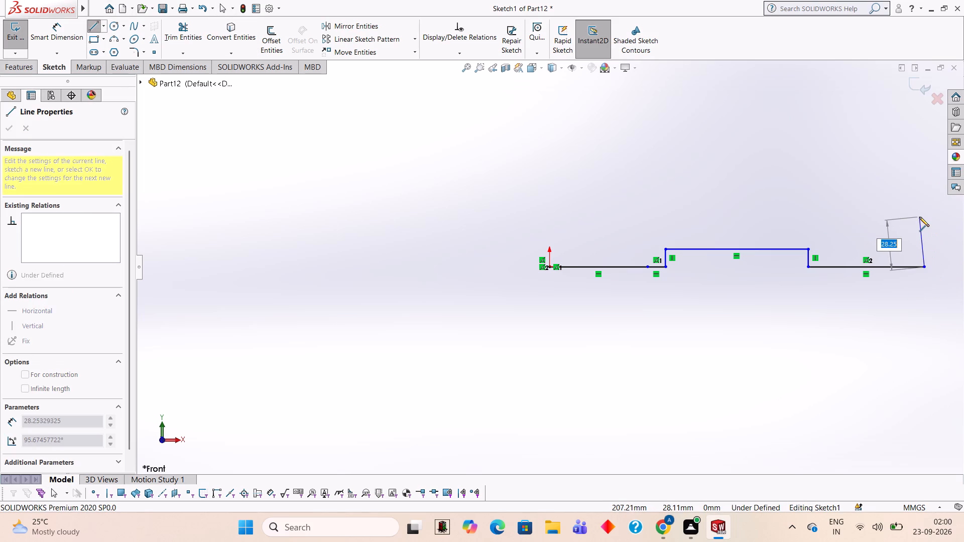
text(10)
key(Return)
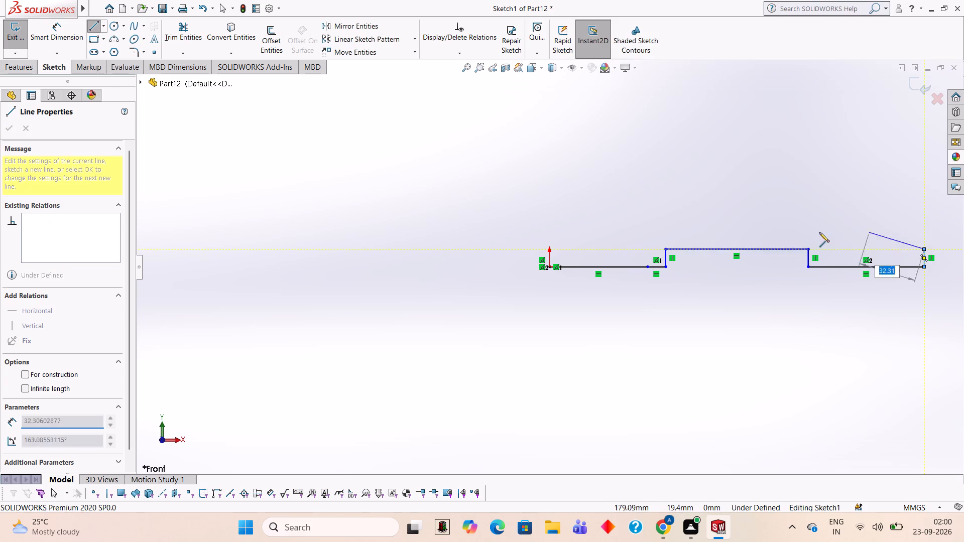
text(55)
key(Return)
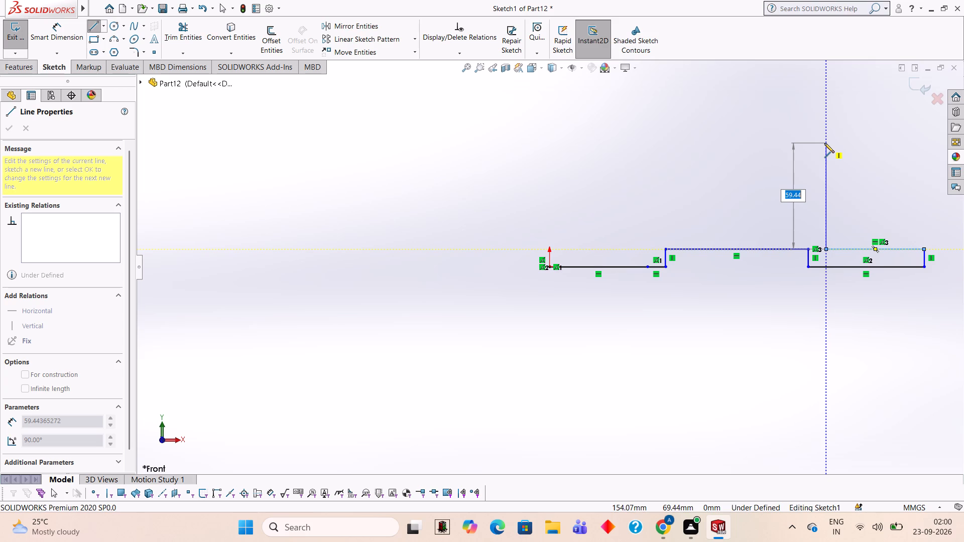
text(50)
key(Return)
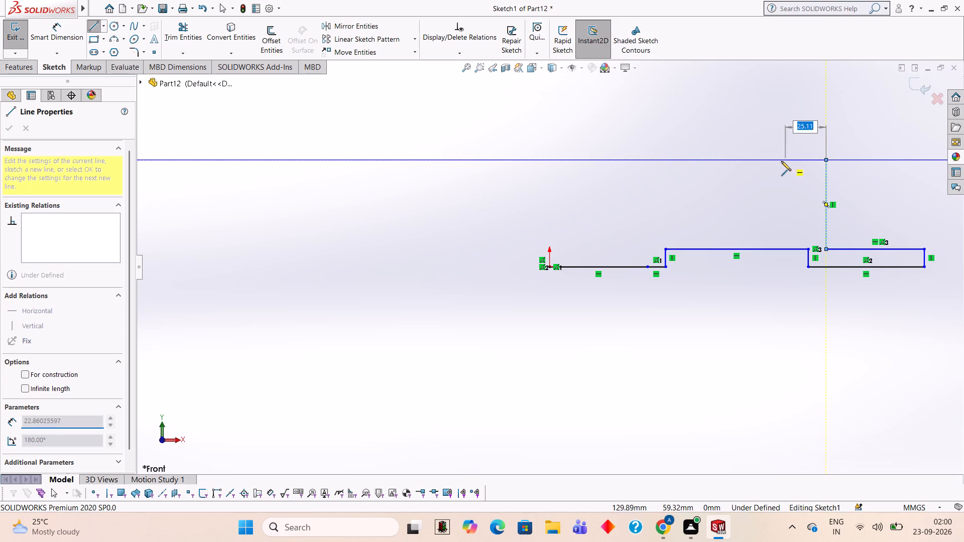
text(10)
key(Return)
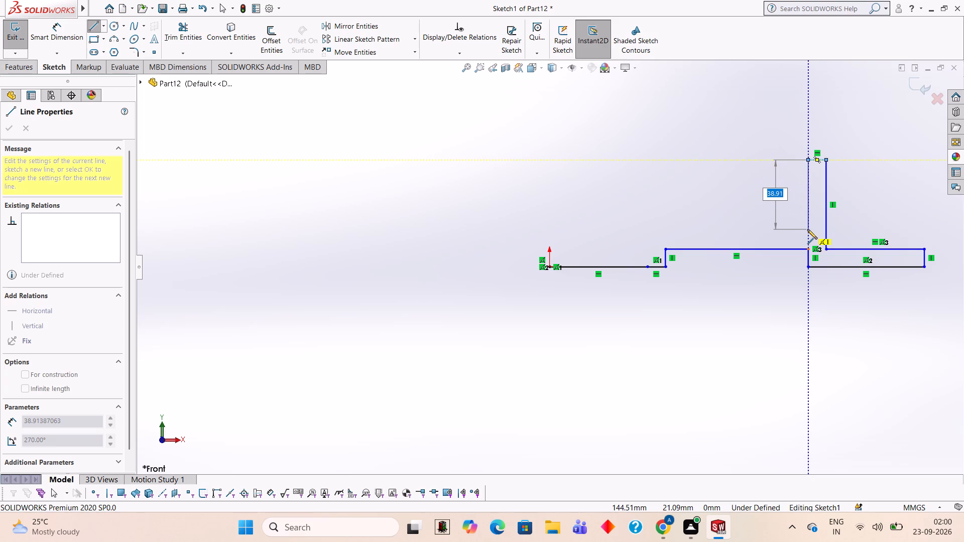
text(35)
key(Return)
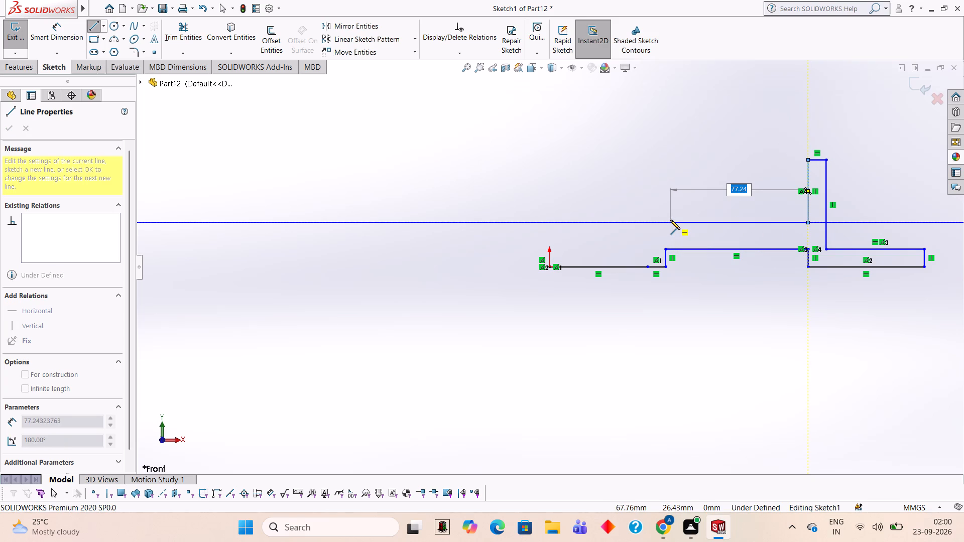
Close the profile with lines 80 mm left, 35 mm up, 10 mm left, 50 mm down, 55 mm left and 10 mm down to the origin.
text(80)
key(Return)
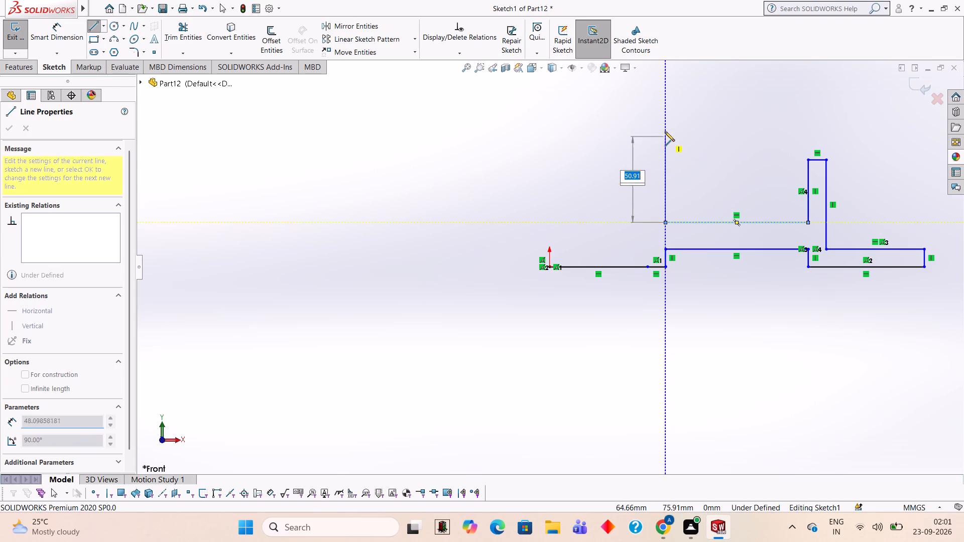
click(666, 159)
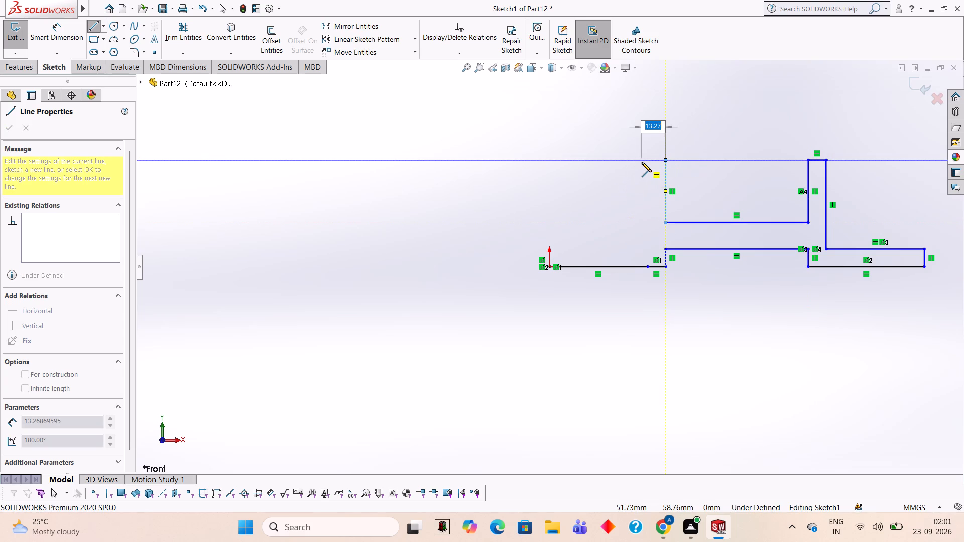
text(10)
key(Return)
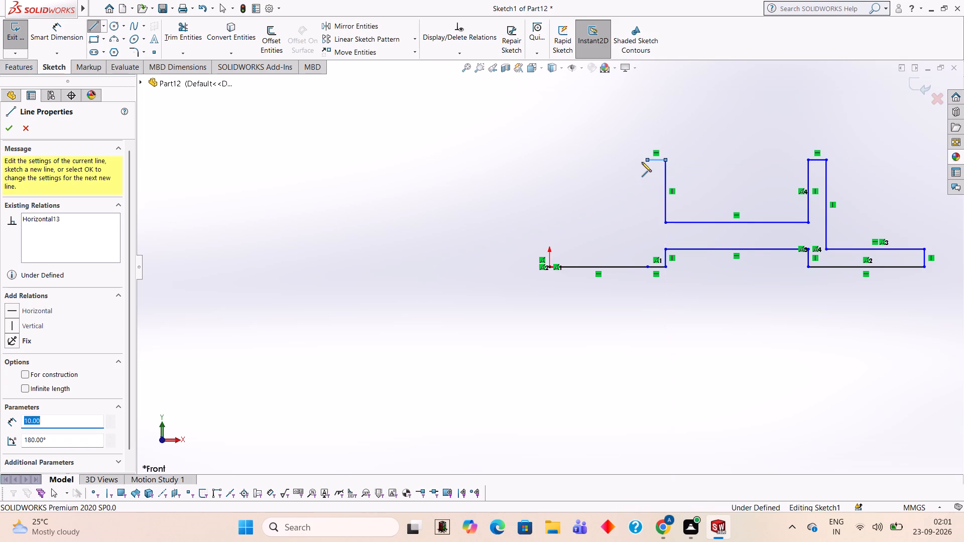
click(647, 247)
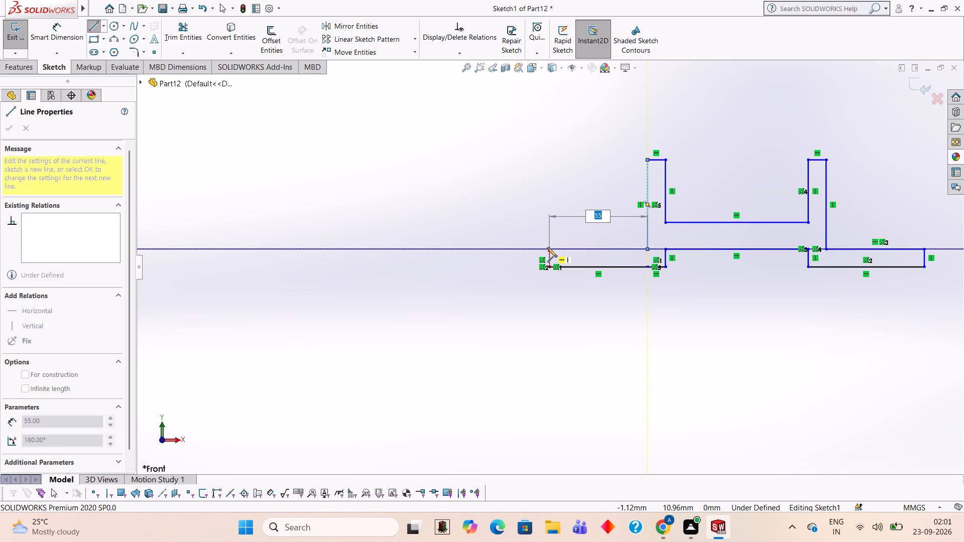
click(547, 247)
click(550, 266)
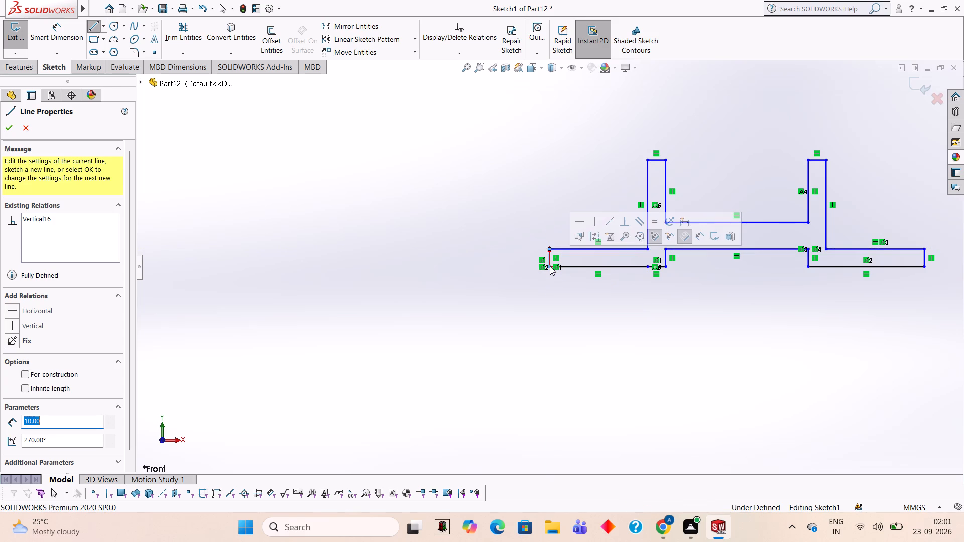
key(Escape)
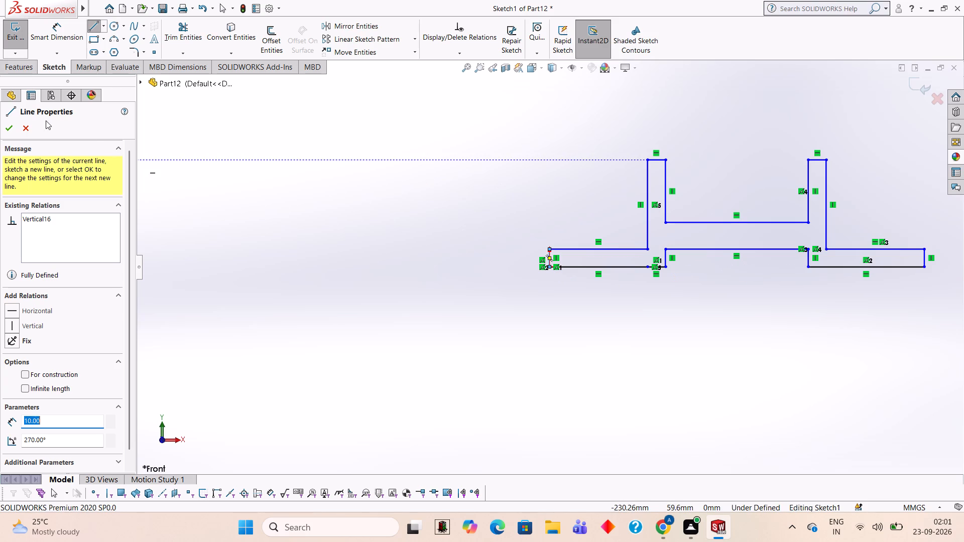
Extrude the closed profile as a boss with a blind depth of 60 mm.
click(21, 66)
click(22, 30)
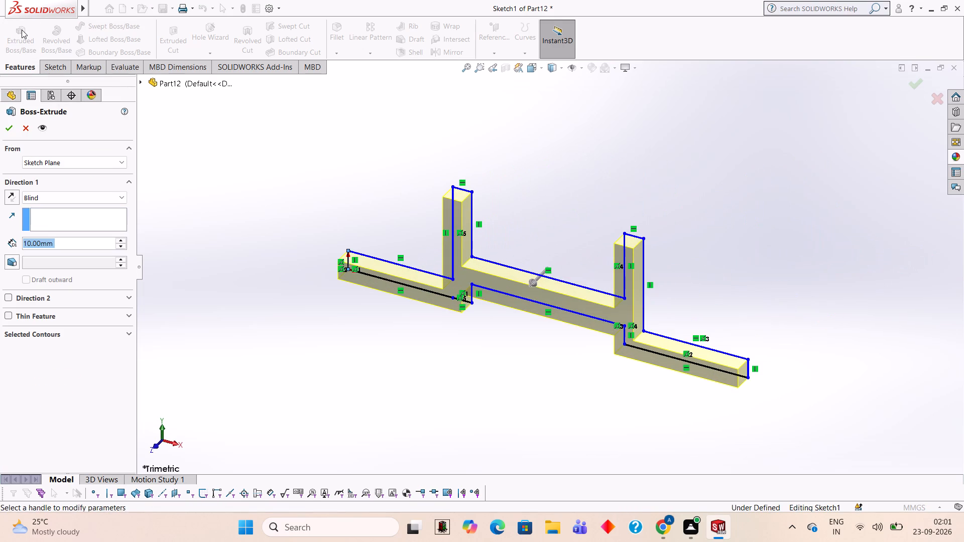
text(60)
key(Return)
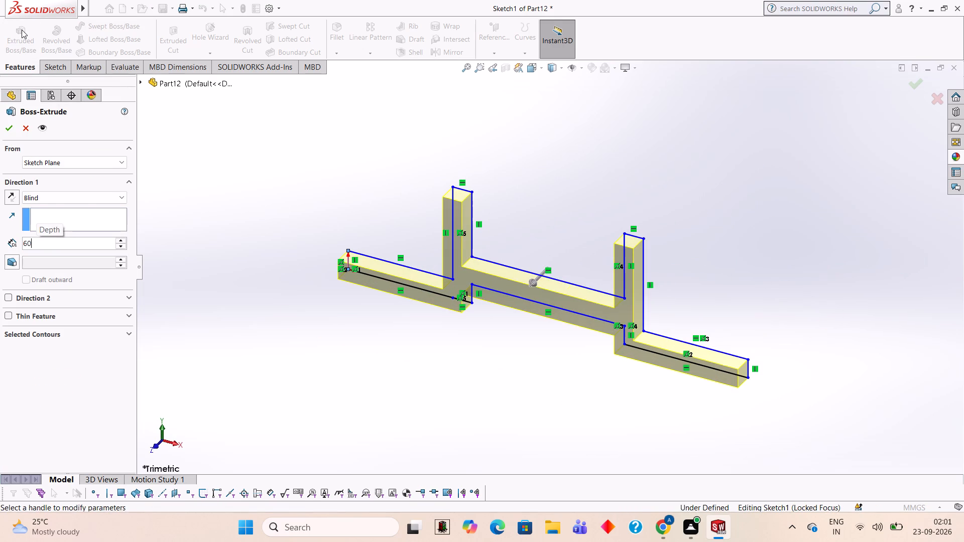
click(7, 123)
click(635, 168)
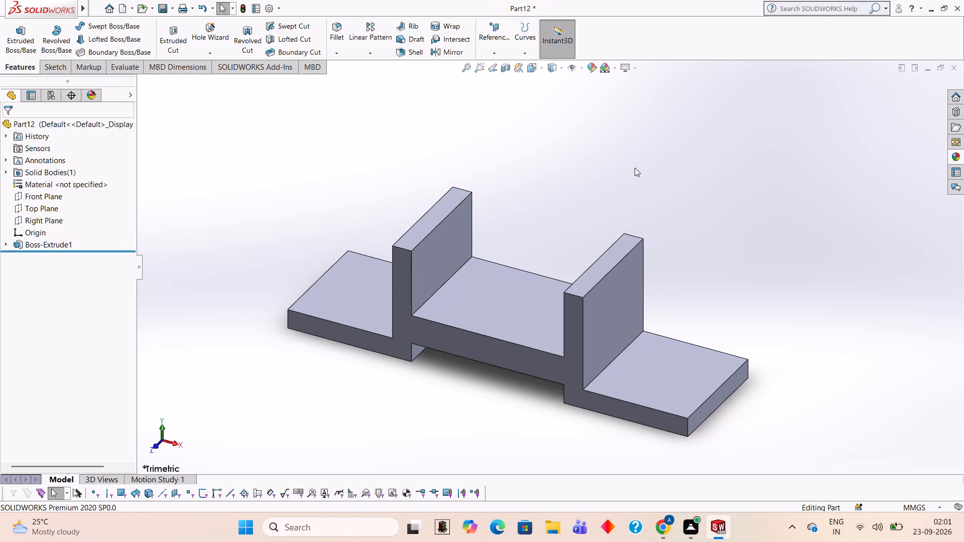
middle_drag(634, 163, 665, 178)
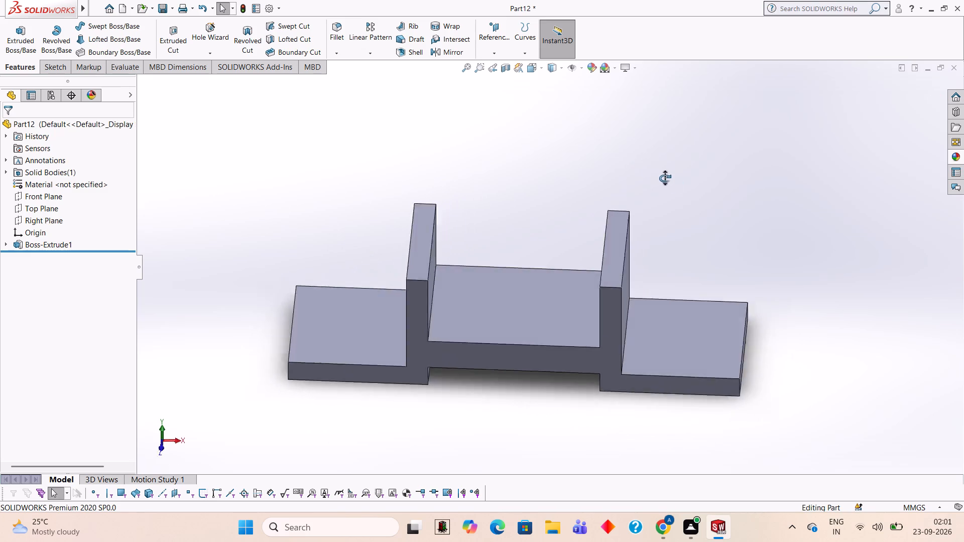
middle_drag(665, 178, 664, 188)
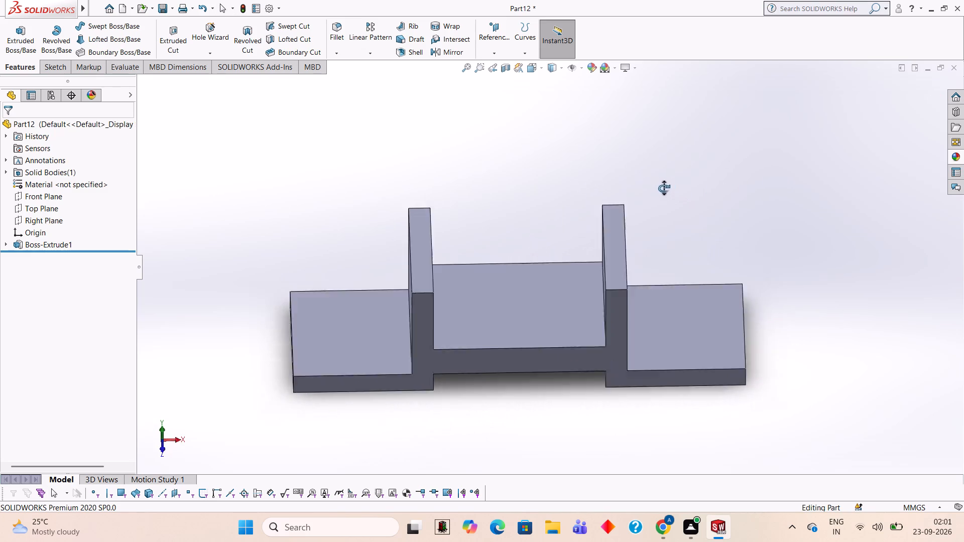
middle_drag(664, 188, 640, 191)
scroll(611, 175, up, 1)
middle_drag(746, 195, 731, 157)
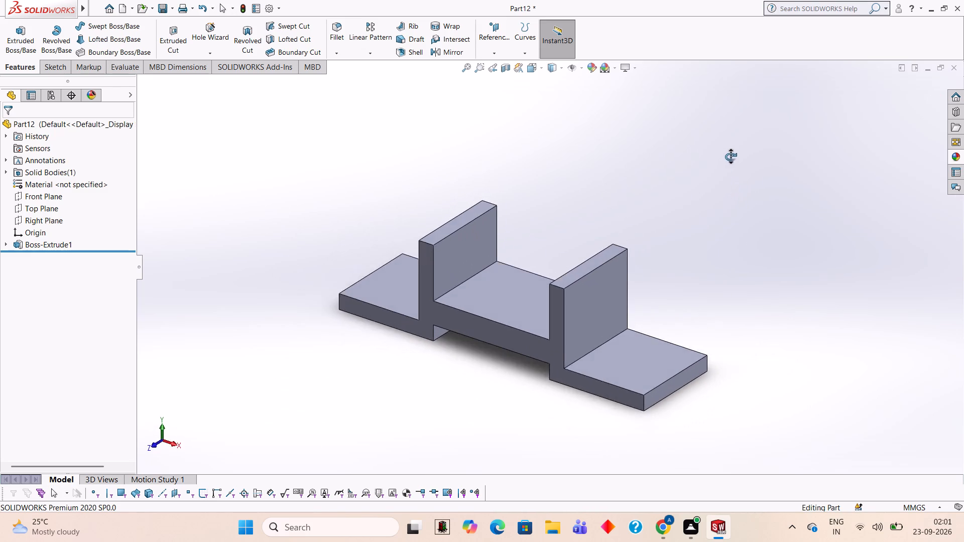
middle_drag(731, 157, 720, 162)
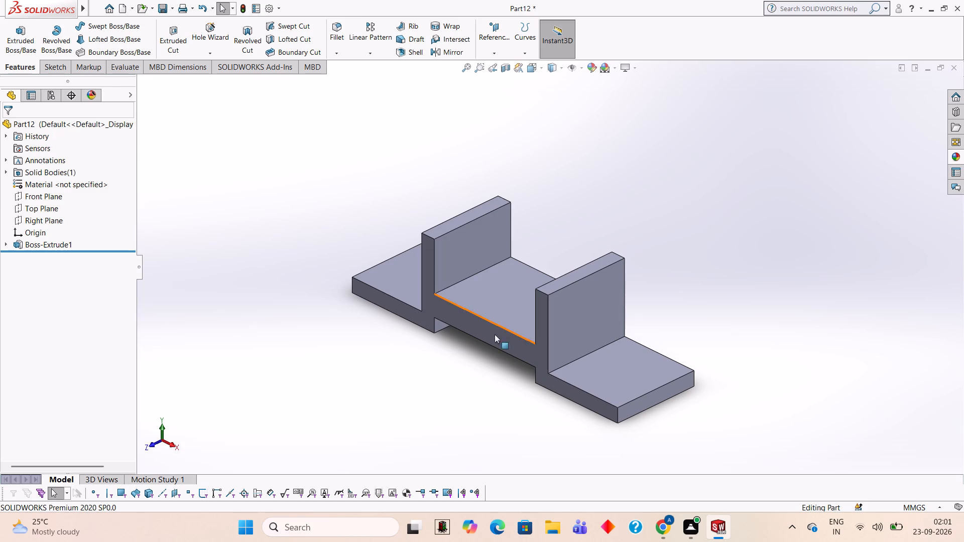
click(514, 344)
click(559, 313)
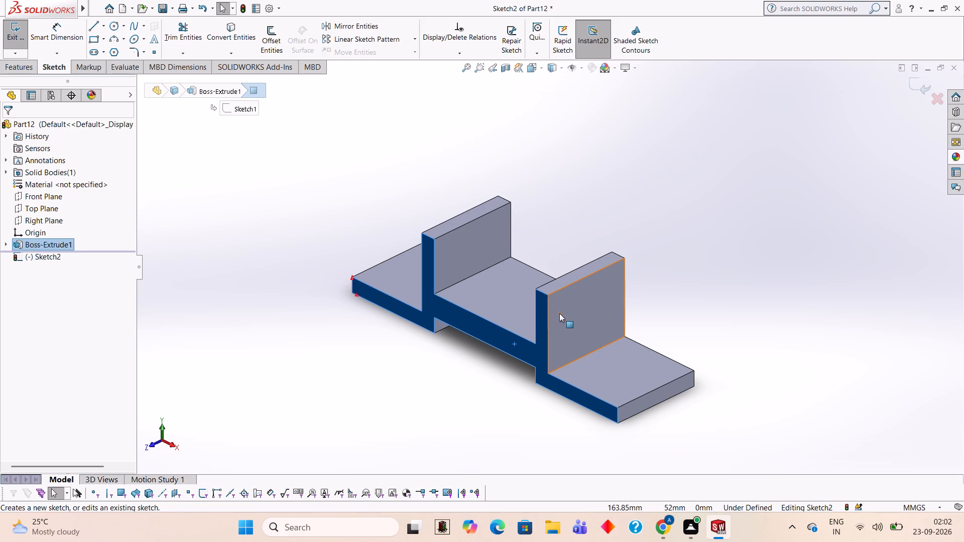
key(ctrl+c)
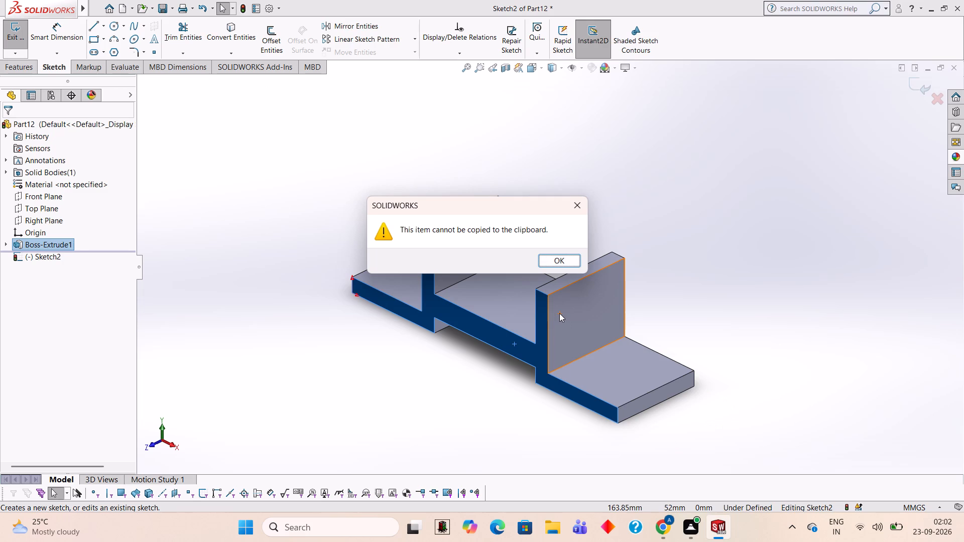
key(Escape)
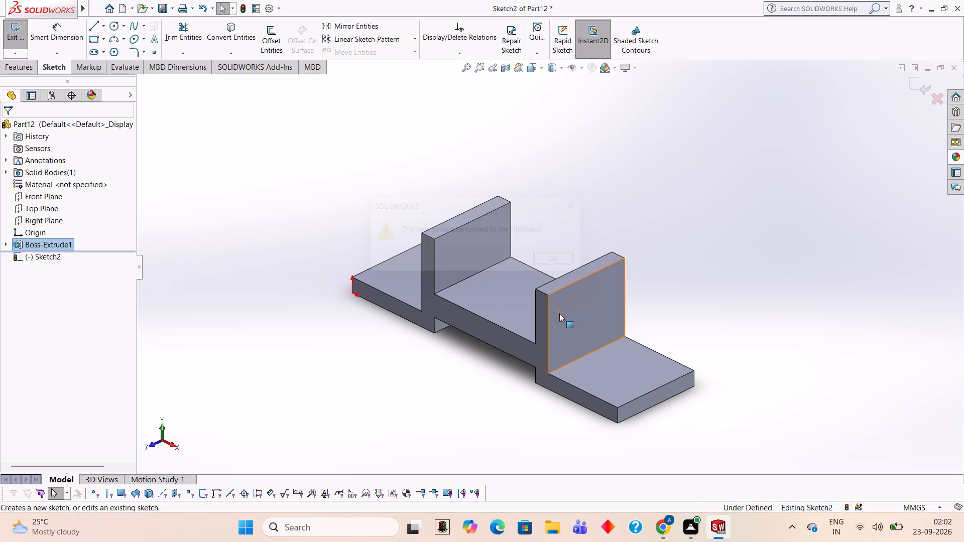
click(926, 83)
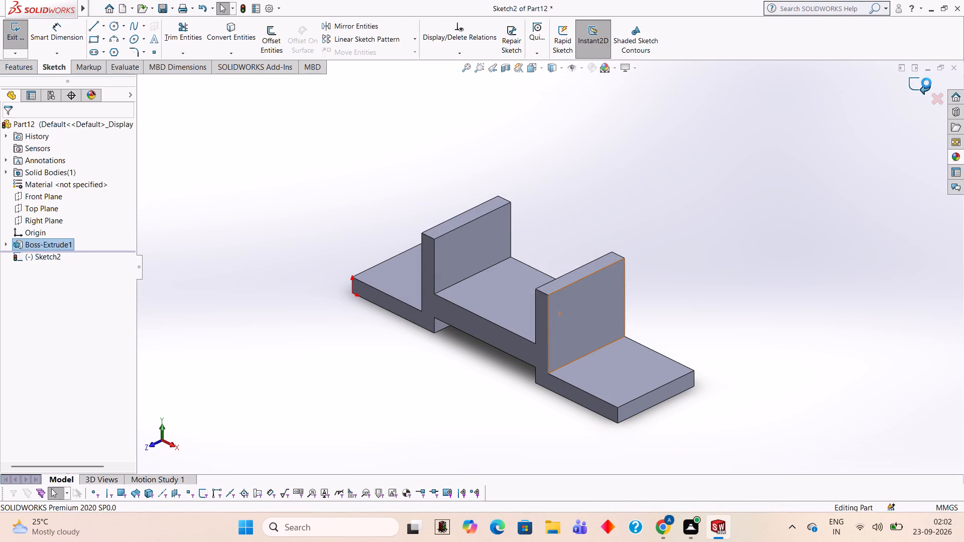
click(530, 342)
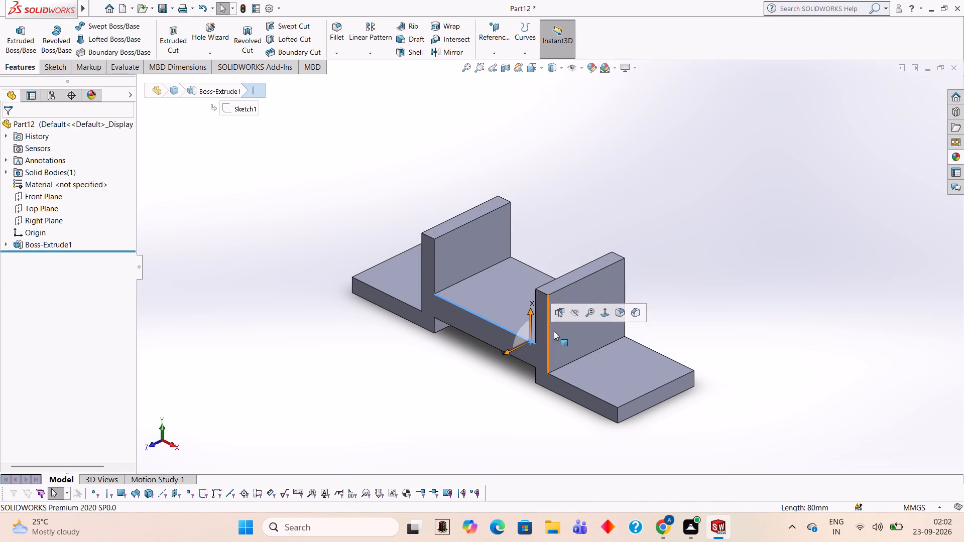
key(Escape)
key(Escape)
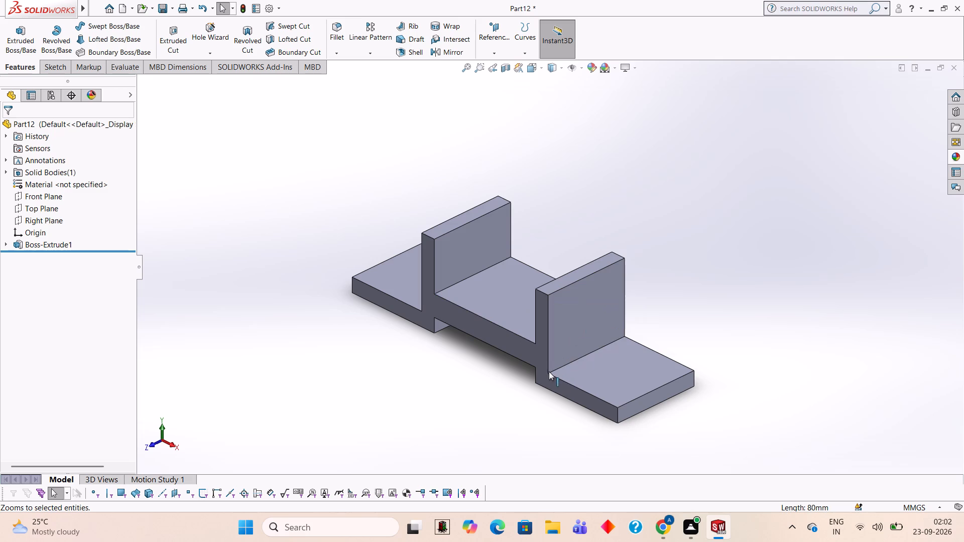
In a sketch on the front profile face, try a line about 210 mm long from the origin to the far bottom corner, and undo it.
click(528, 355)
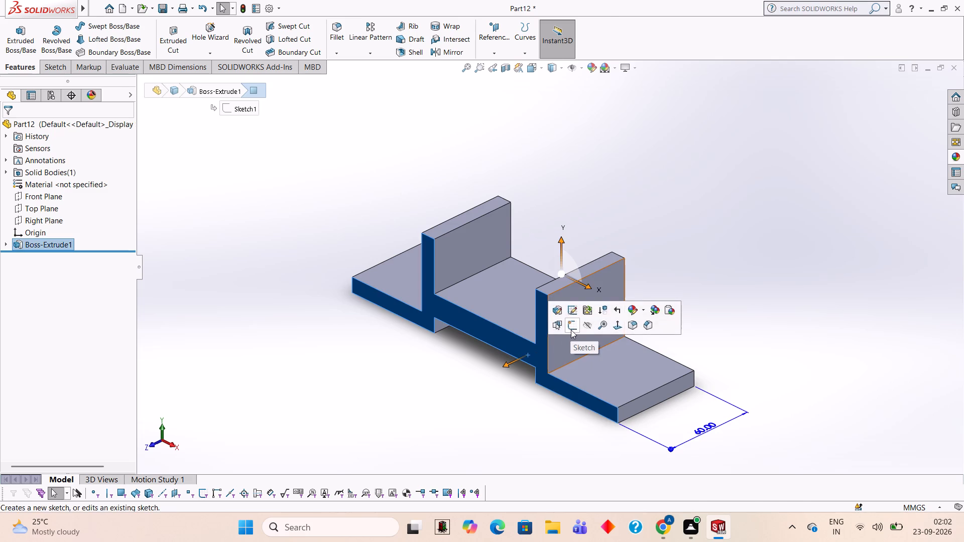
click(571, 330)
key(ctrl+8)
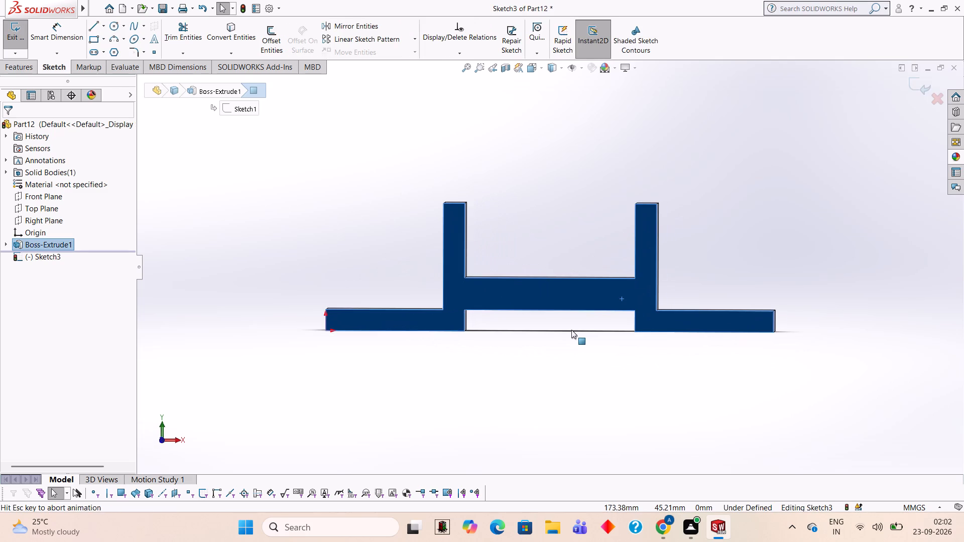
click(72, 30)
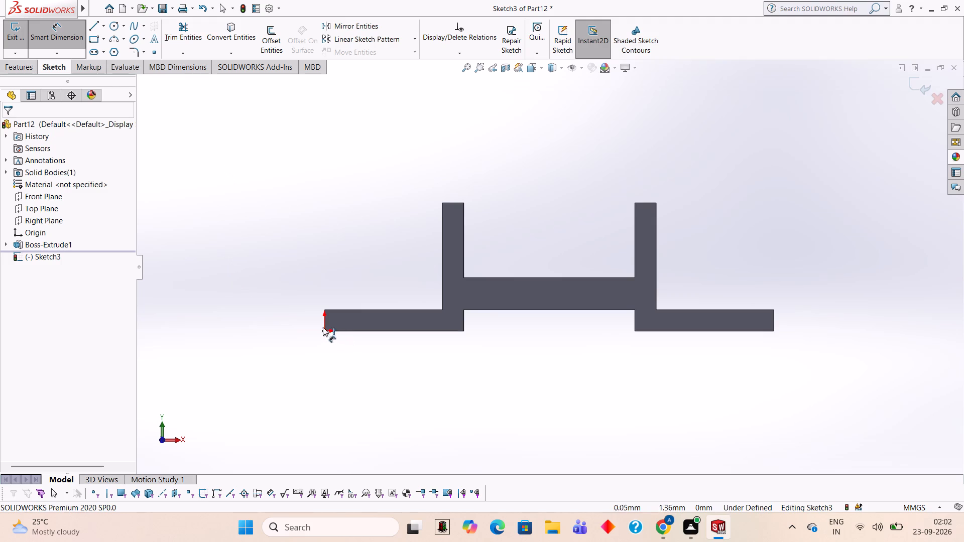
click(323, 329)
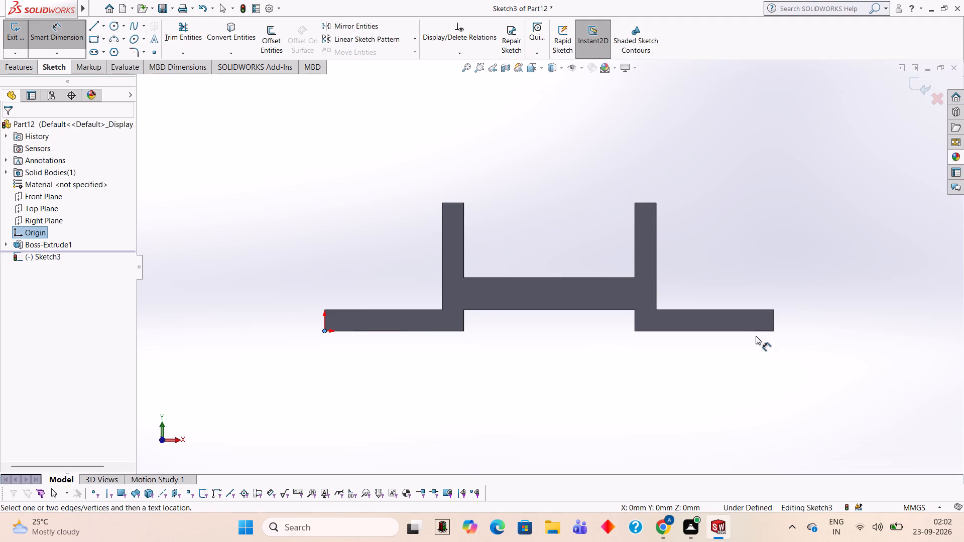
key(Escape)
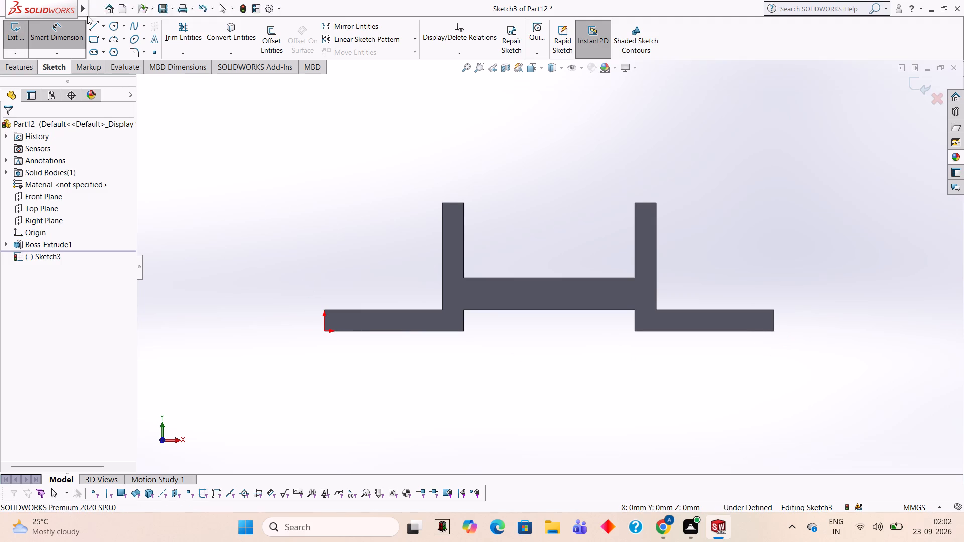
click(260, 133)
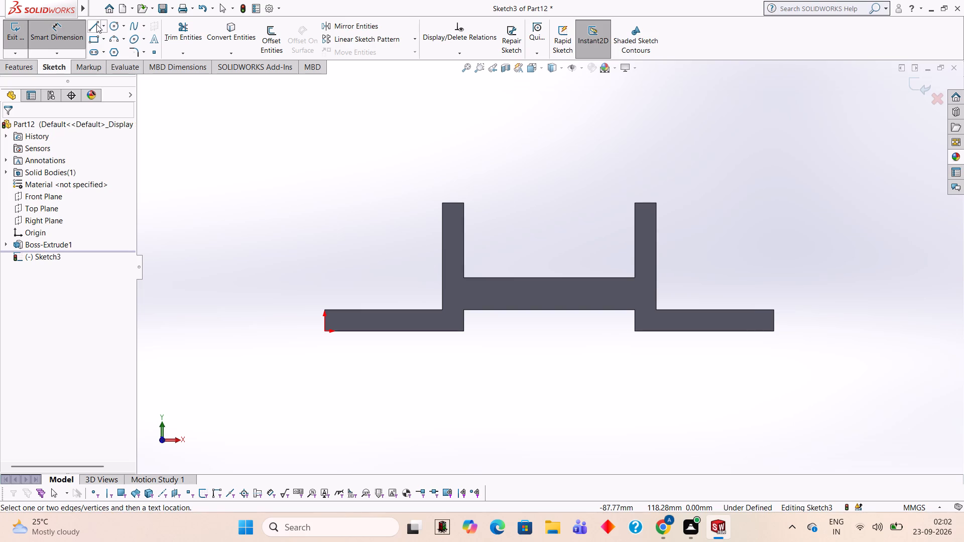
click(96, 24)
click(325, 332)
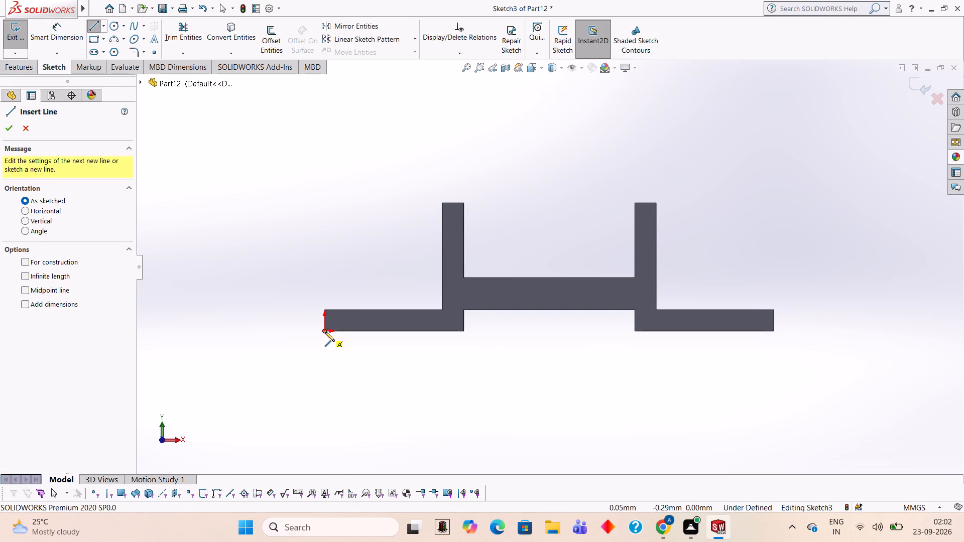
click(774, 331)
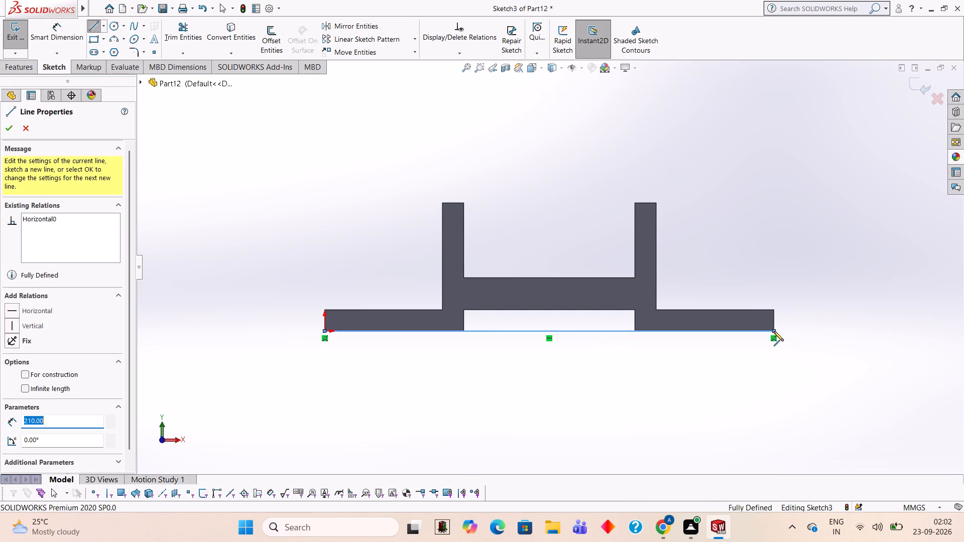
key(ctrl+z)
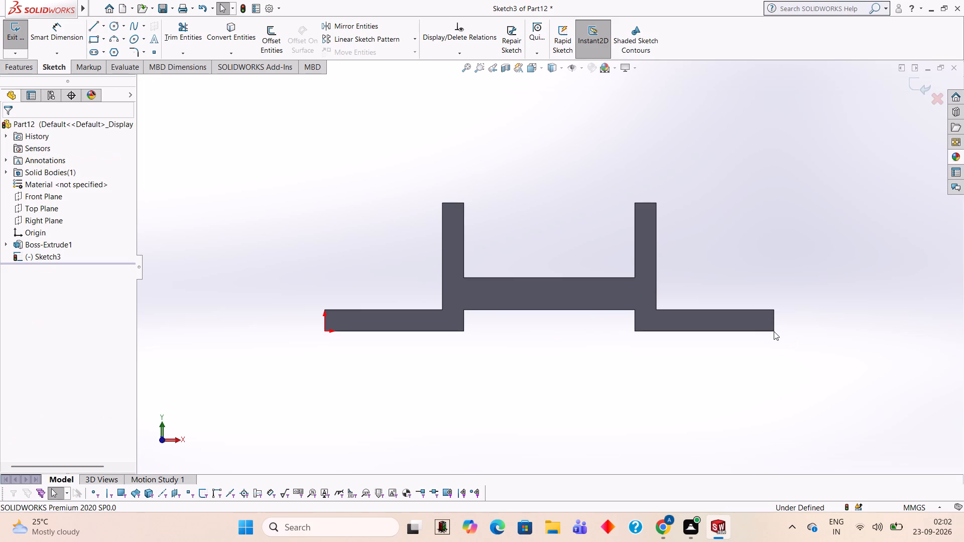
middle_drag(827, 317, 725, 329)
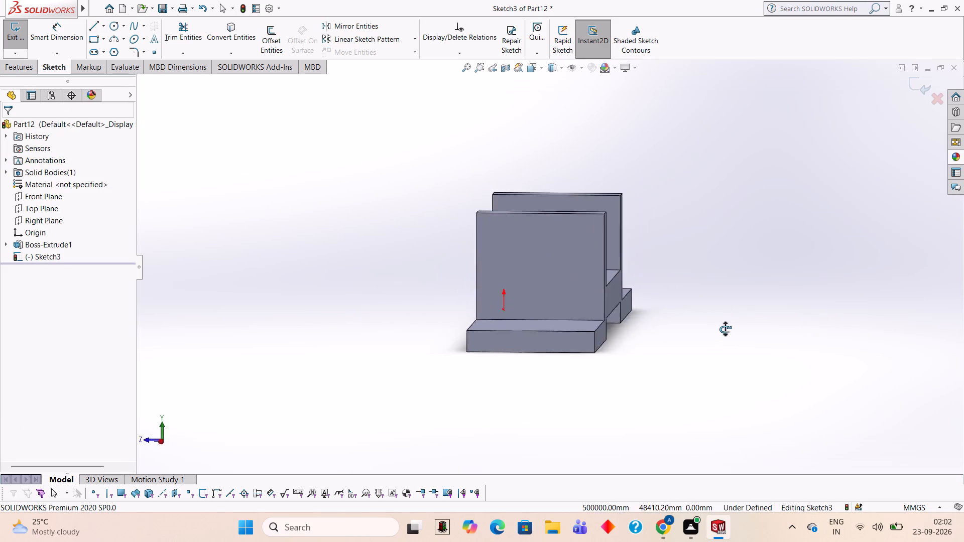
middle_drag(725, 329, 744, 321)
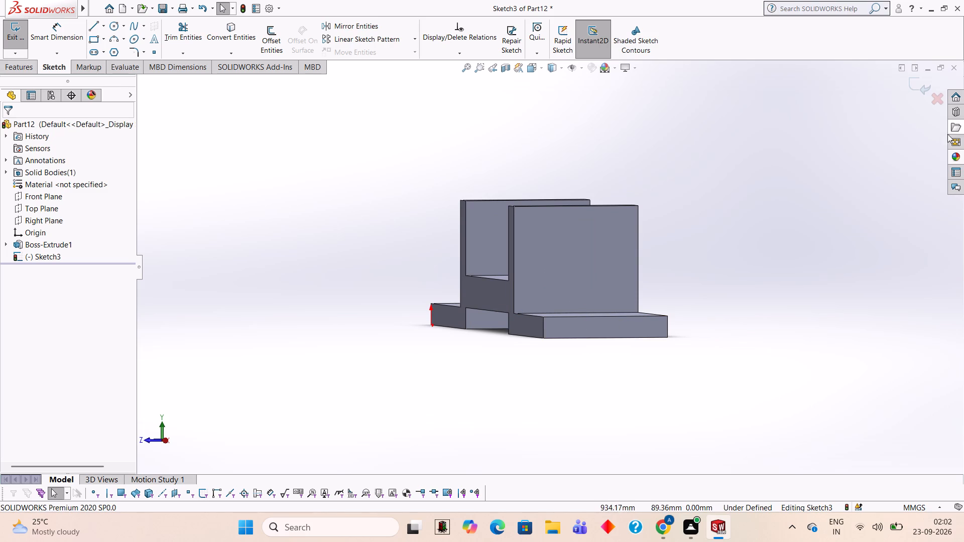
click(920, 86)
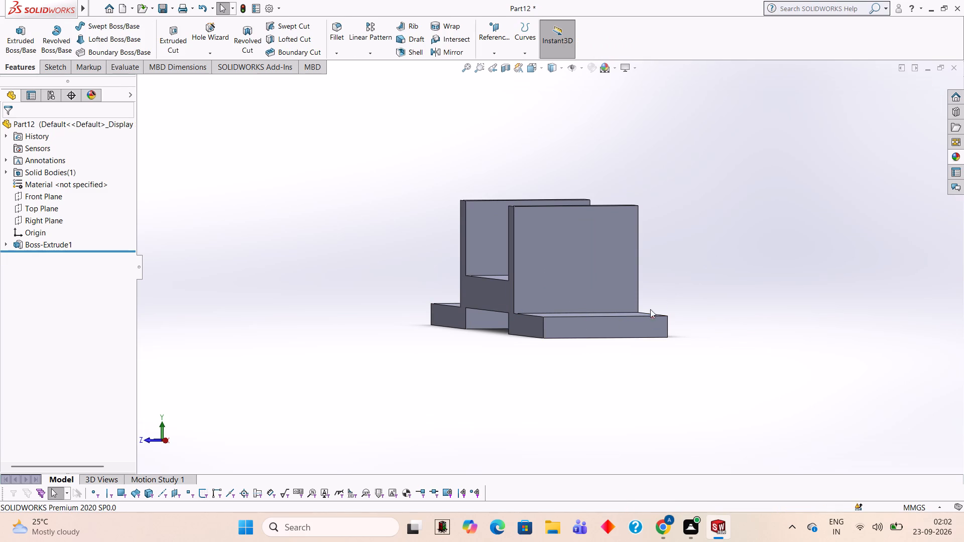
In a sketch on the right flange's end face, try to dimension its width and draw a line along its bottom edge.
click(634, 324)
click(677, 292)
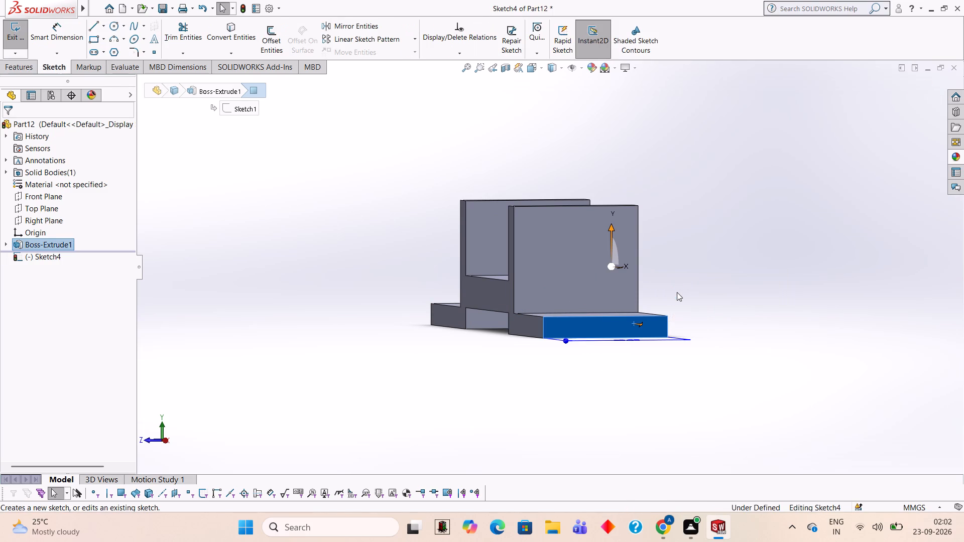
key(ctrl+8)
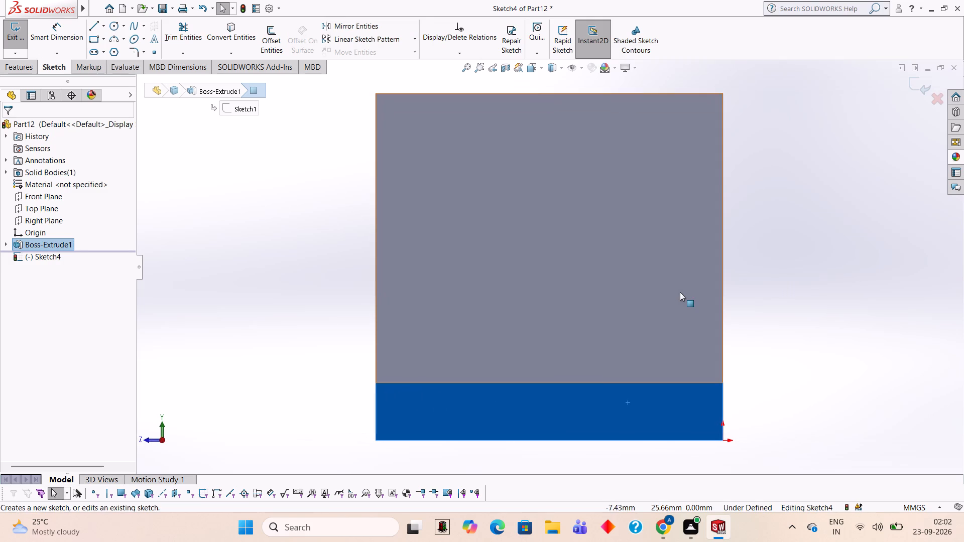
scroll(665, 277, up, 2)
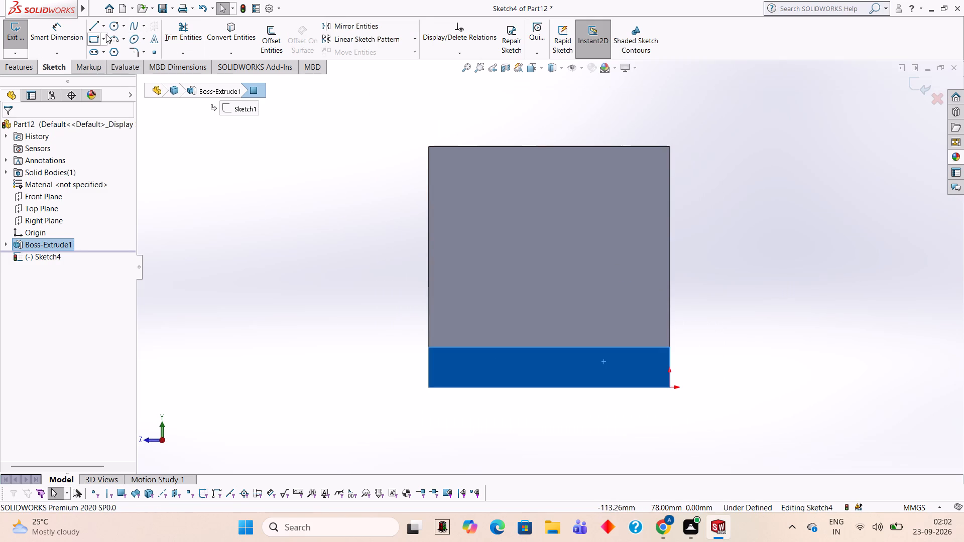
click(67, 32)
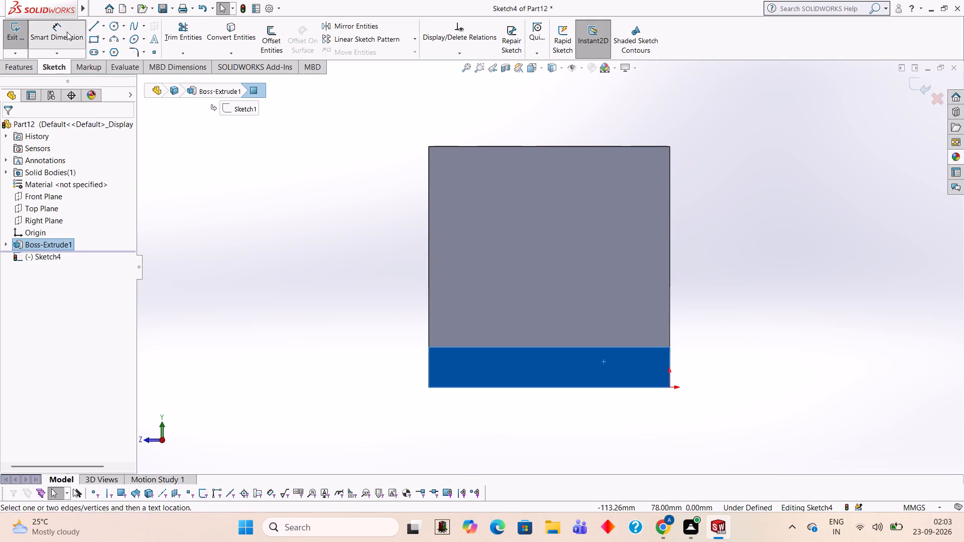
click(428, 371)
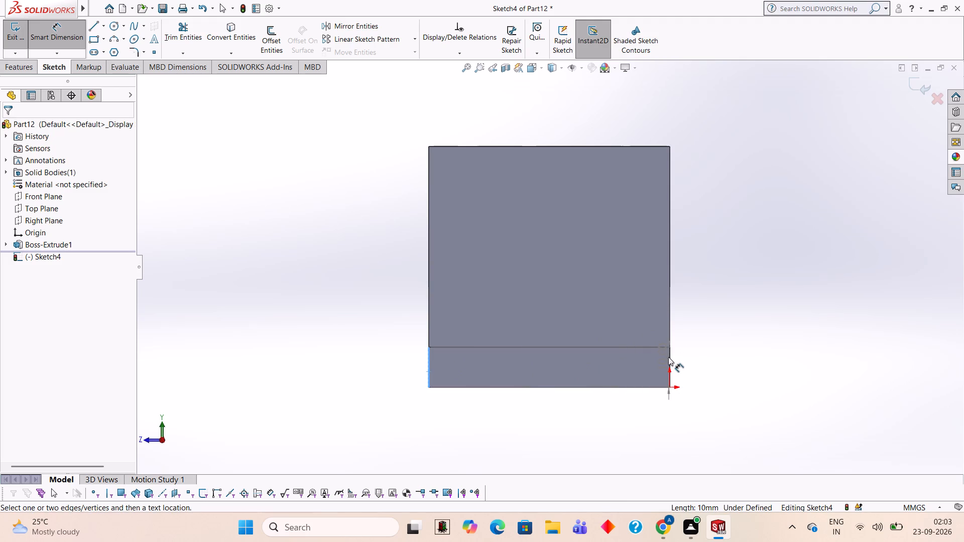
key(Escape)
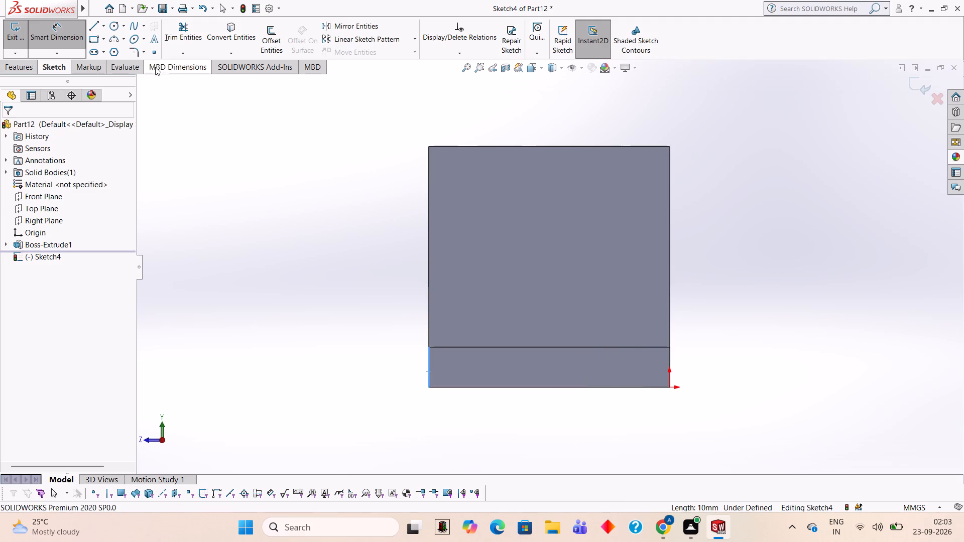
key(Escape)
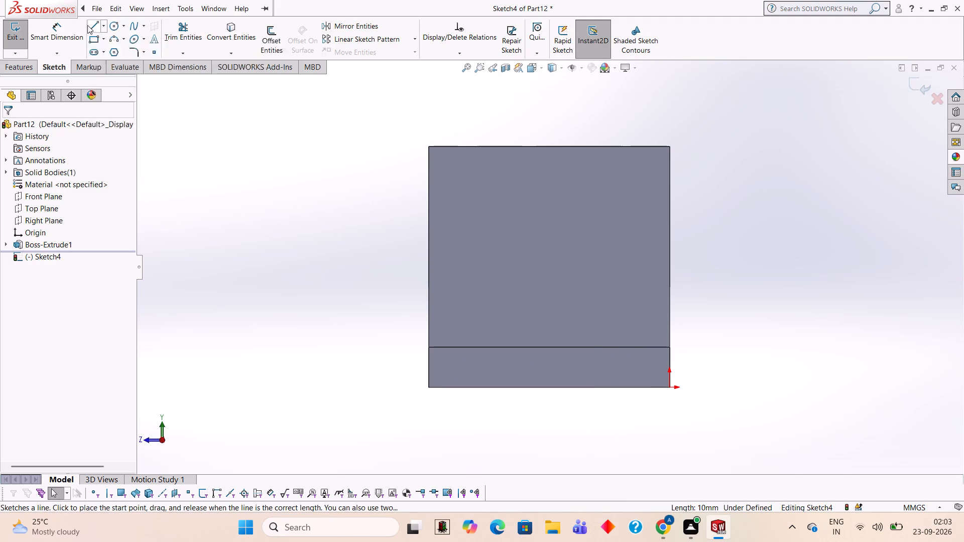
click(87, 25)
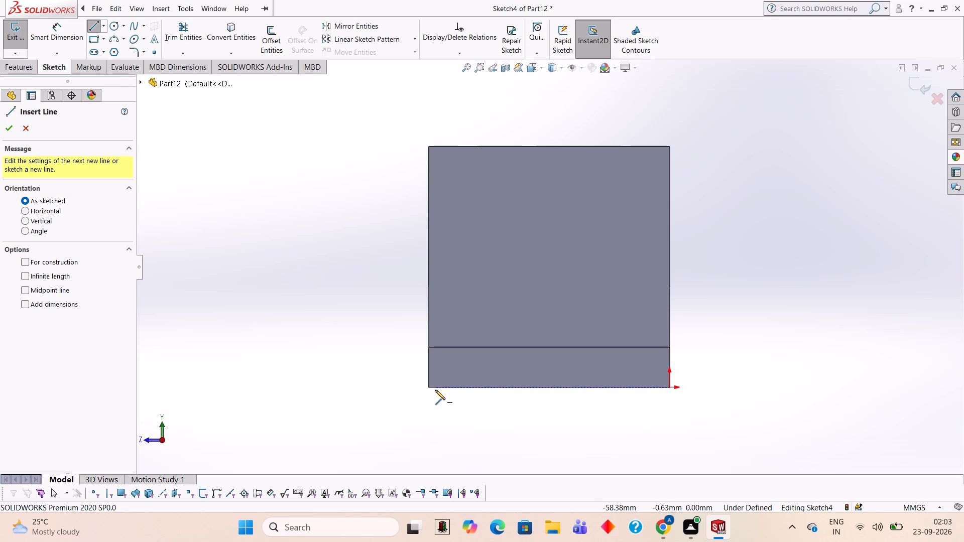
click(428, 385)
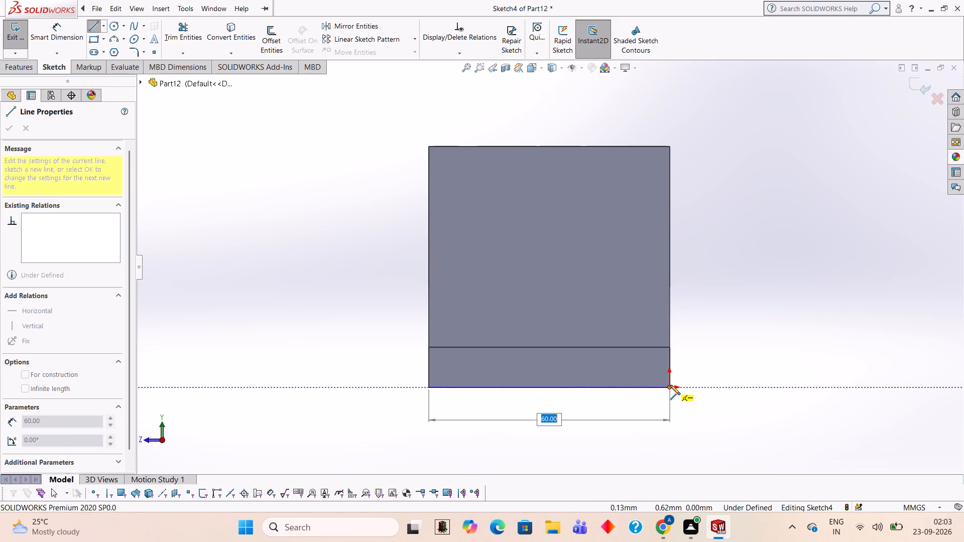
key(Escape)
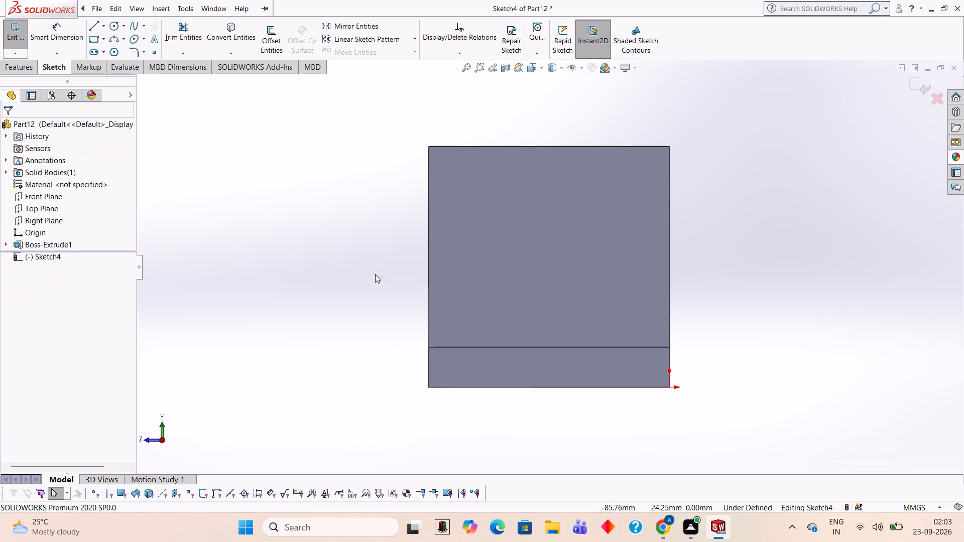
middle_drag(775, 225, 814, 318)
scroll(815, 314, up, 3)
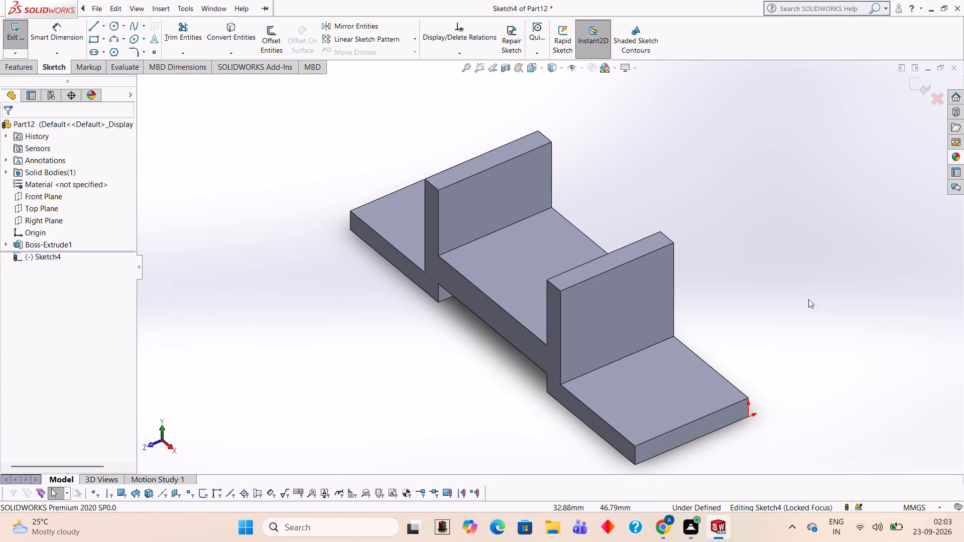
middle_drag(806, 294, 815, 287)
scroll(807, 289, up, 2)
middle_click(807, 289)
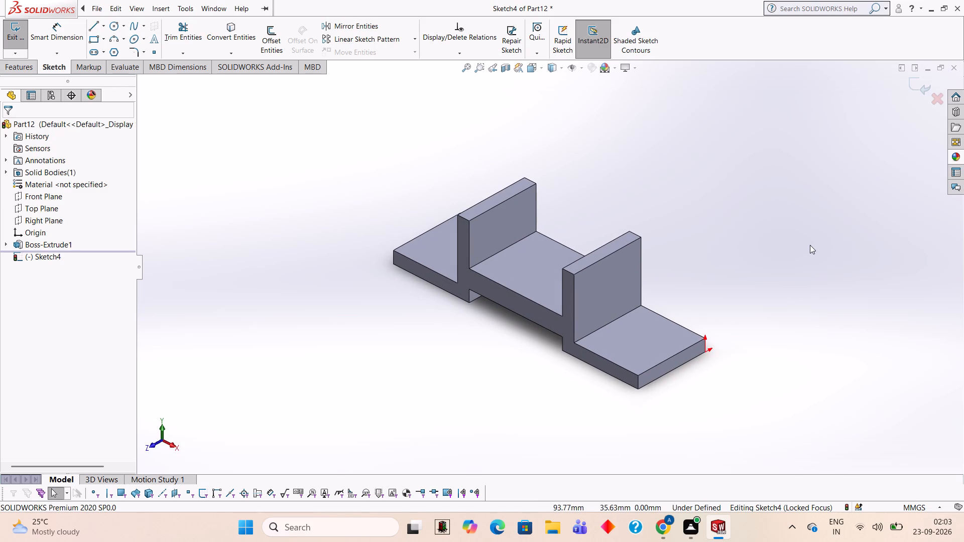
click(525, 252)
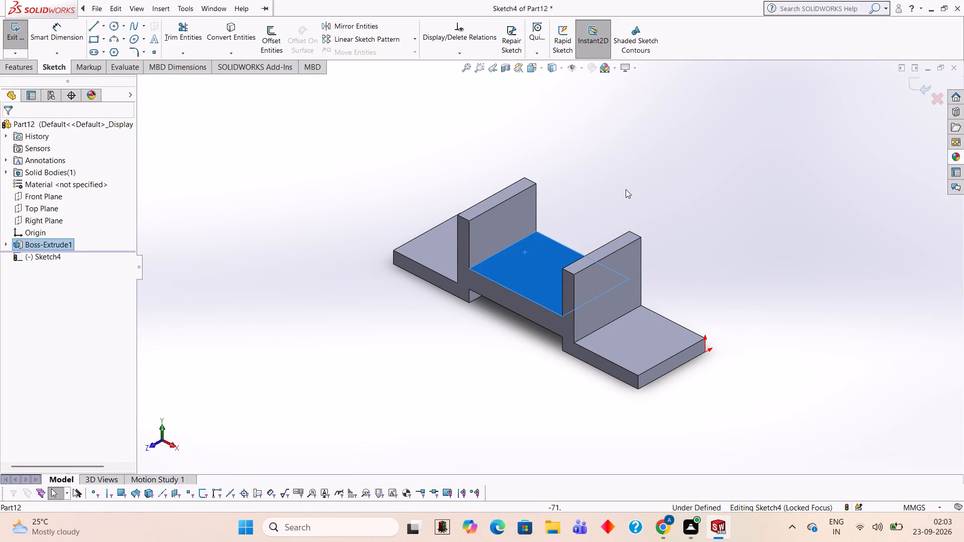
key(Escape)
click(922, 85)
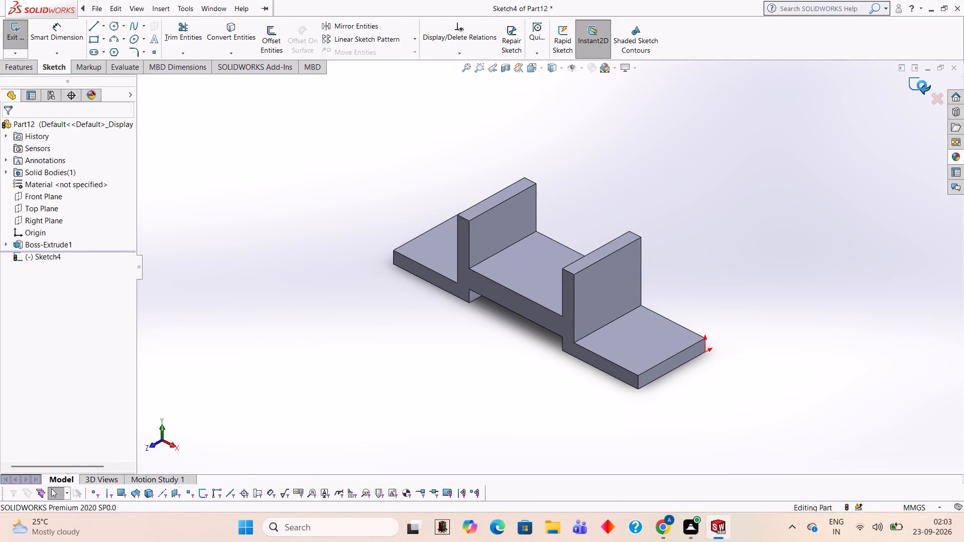
Open a sketch on the top face of the middle platform, viewed face-on.
click(519, 261)
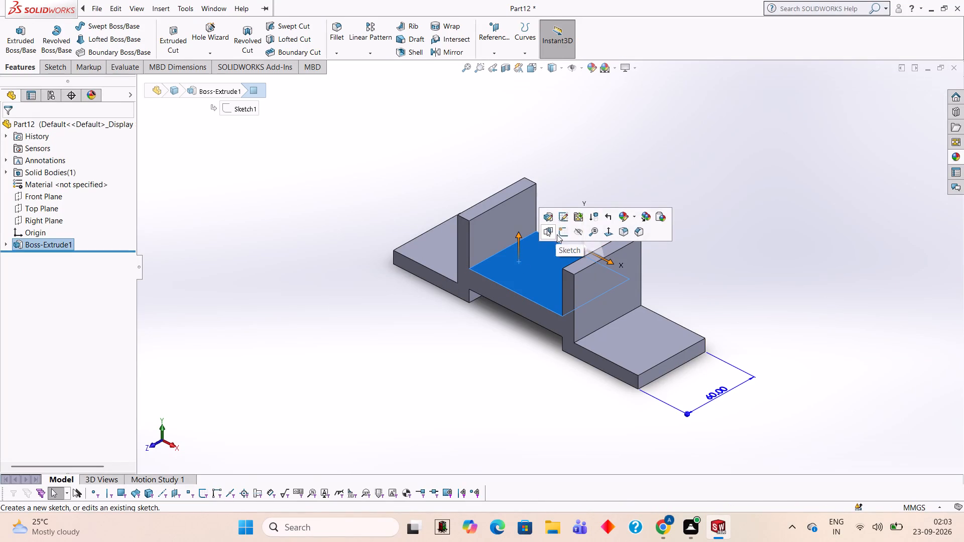
click(561, 230)
key(ctrl+8)
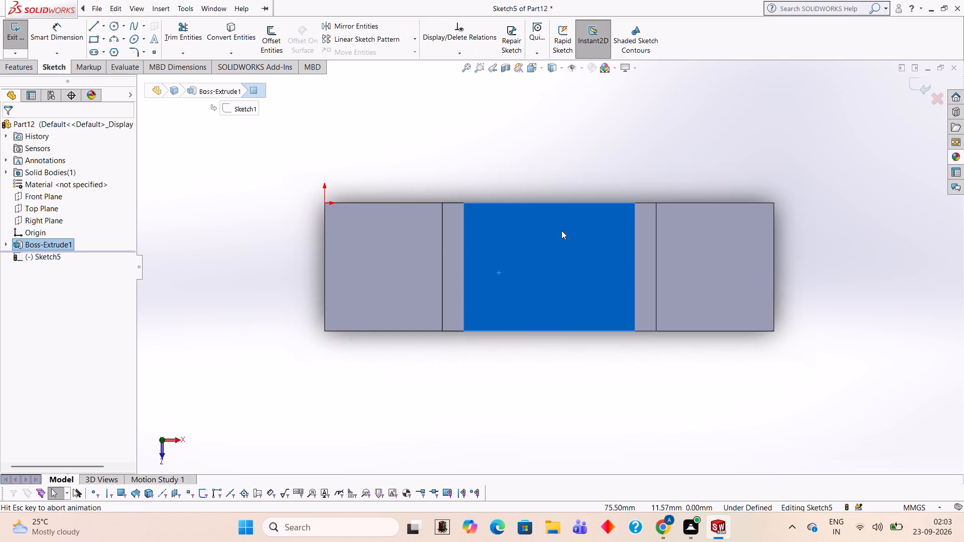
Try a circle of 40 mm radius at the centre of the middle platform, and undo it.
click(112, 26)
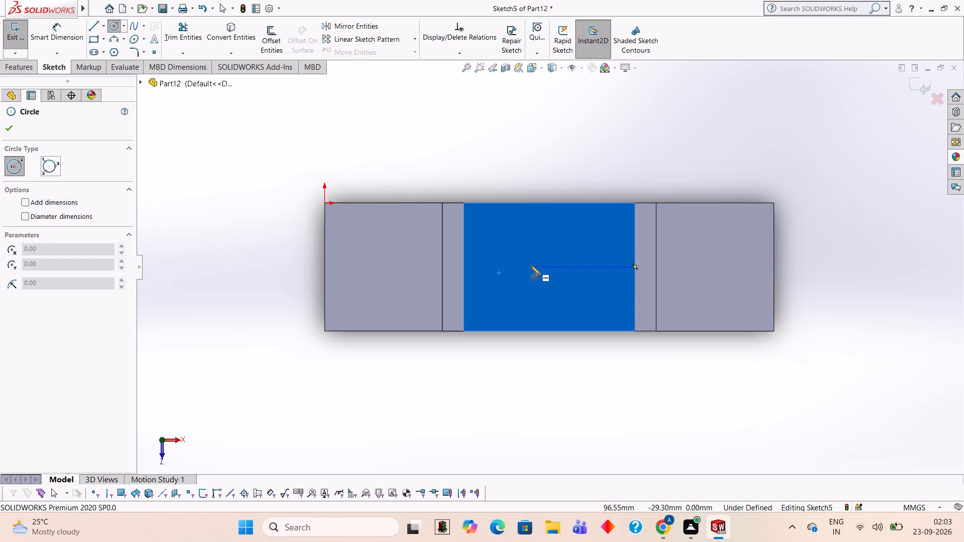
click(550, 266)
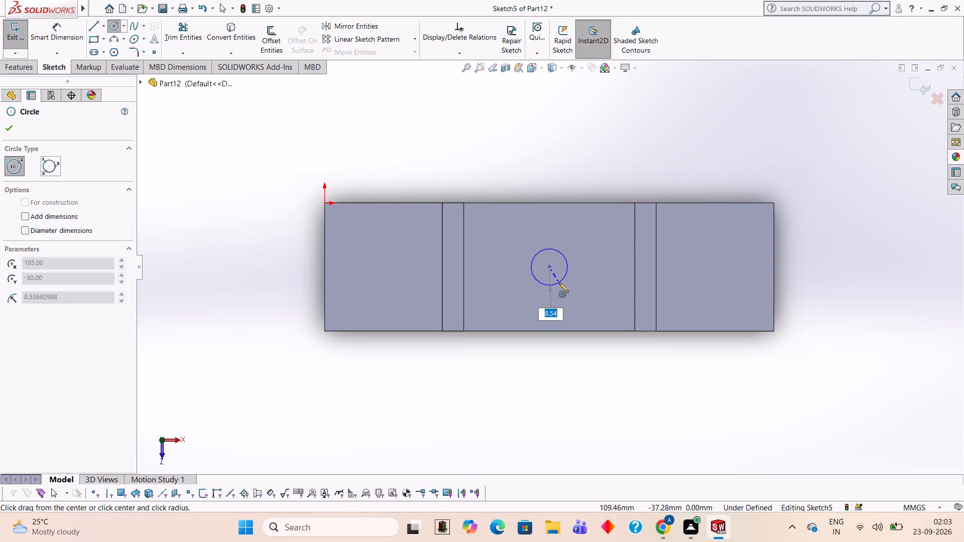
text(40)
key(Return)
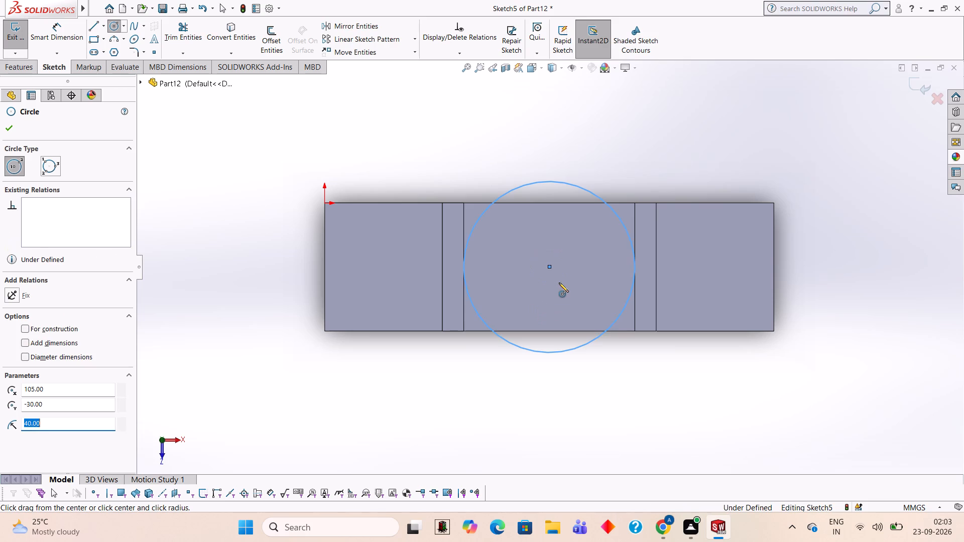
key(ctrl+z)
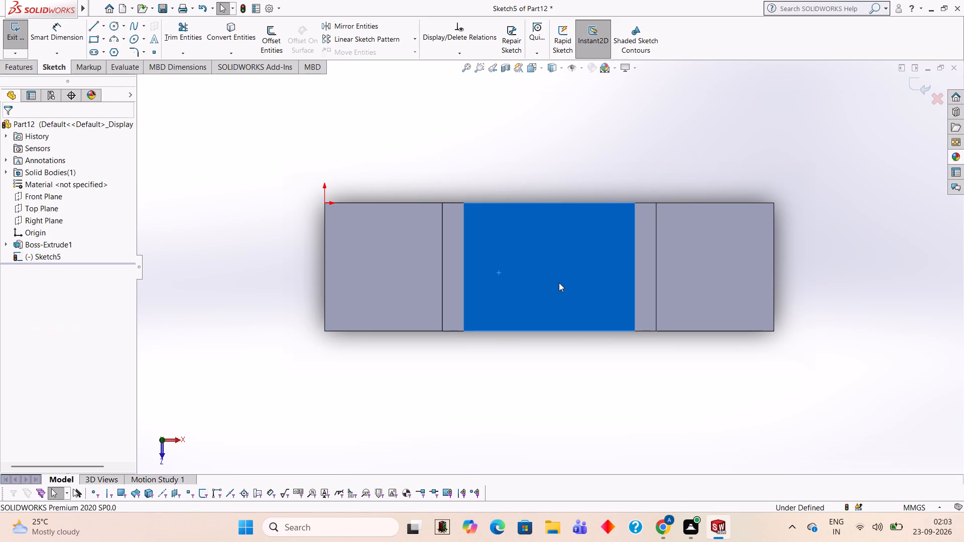
Sketch a circle of 20 mm radius at the centre of the middle platform.
click(108, 26)
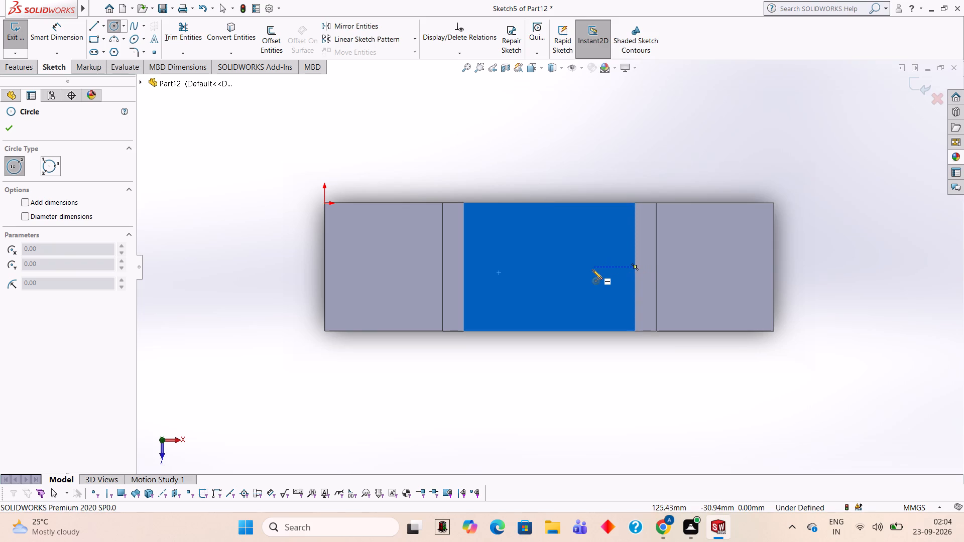
click(548, 266)
text(20)
key(Return)
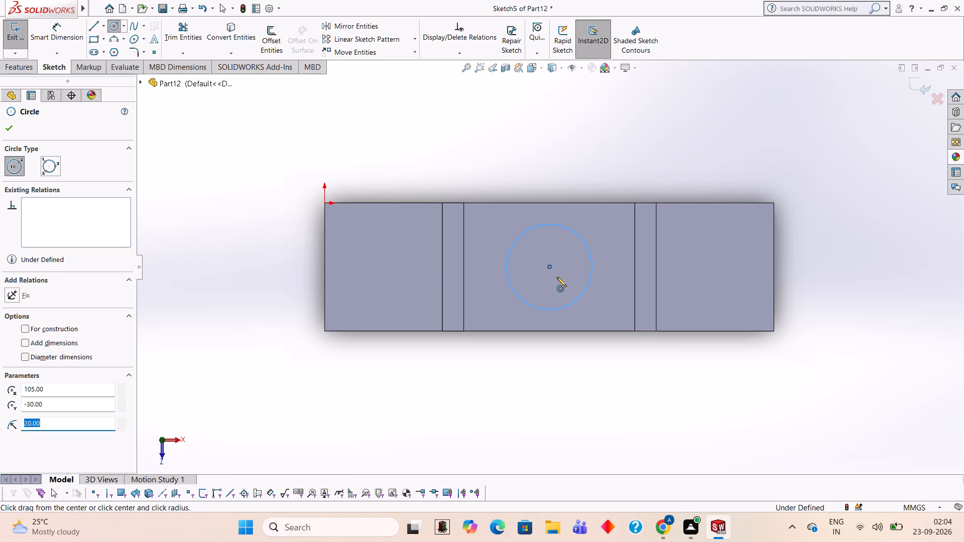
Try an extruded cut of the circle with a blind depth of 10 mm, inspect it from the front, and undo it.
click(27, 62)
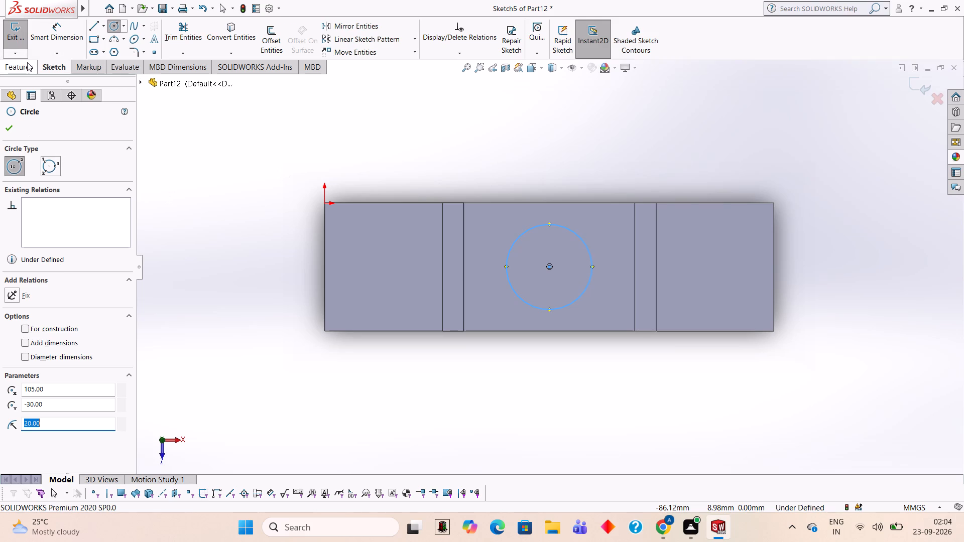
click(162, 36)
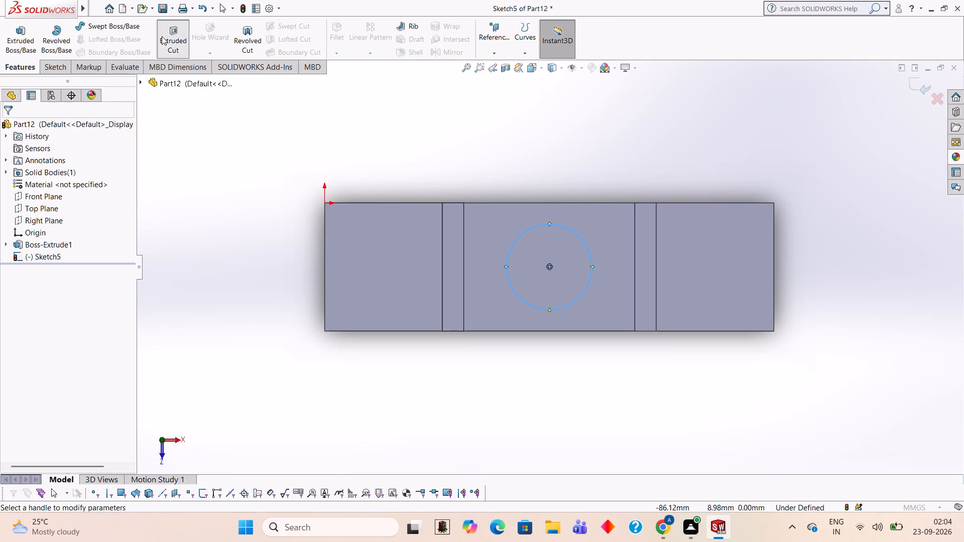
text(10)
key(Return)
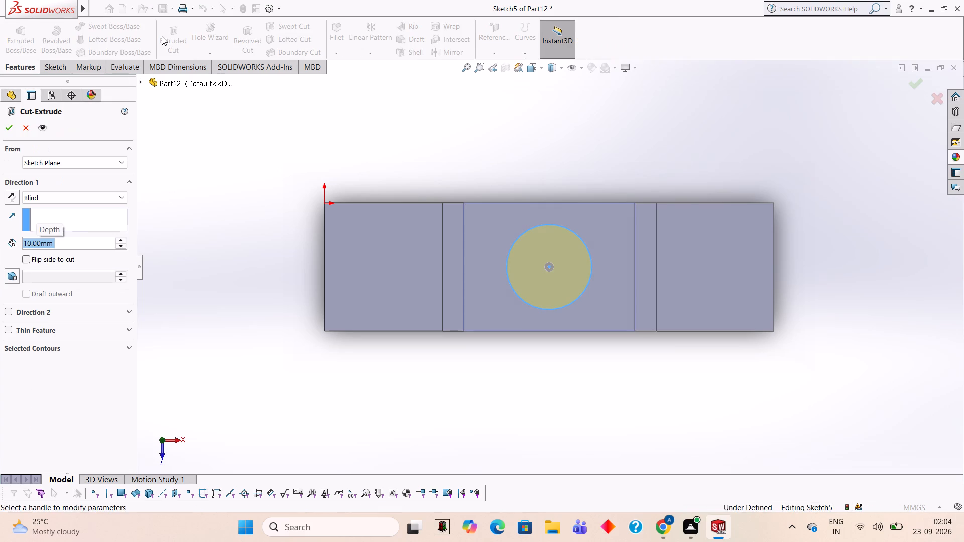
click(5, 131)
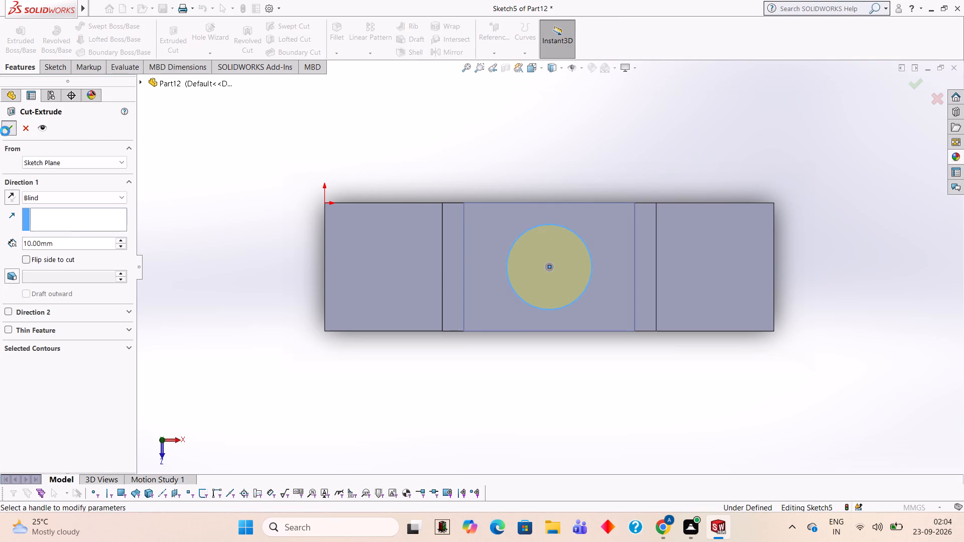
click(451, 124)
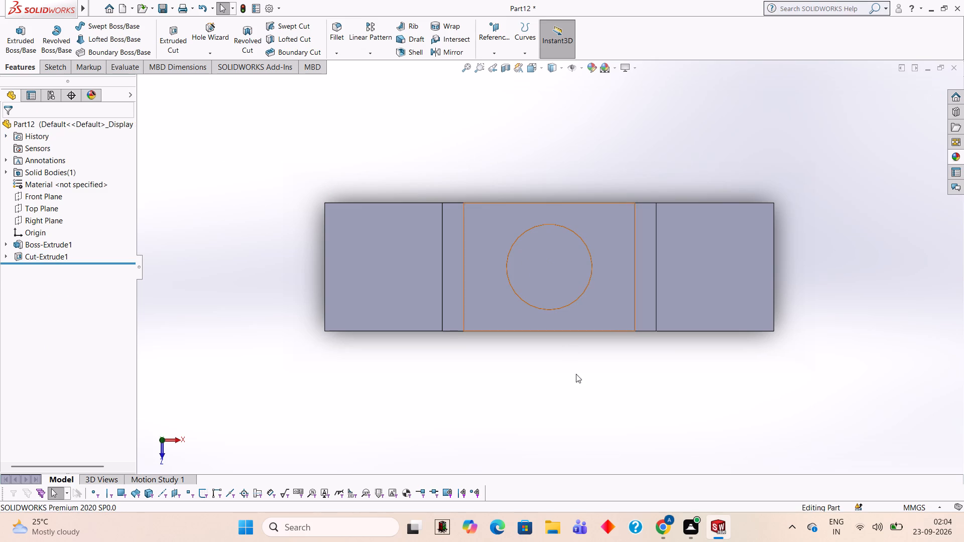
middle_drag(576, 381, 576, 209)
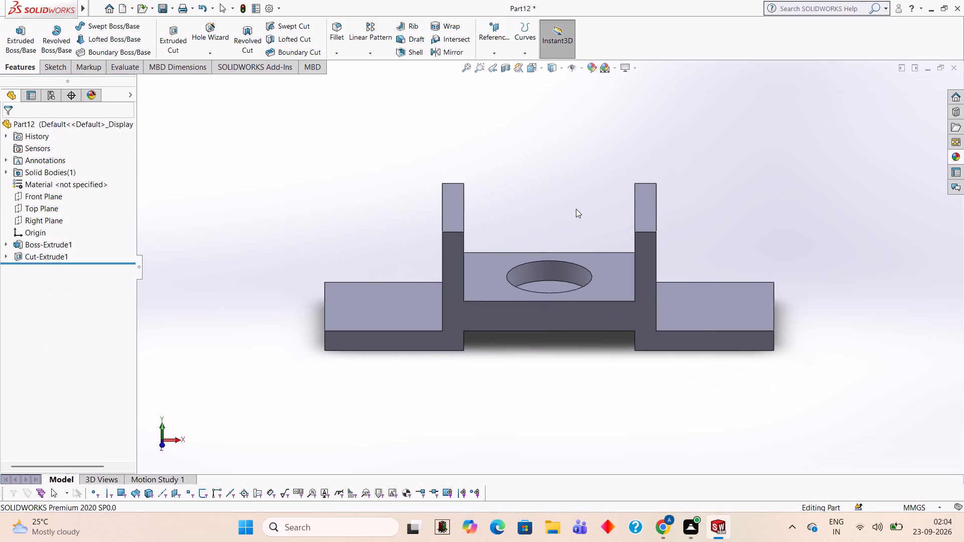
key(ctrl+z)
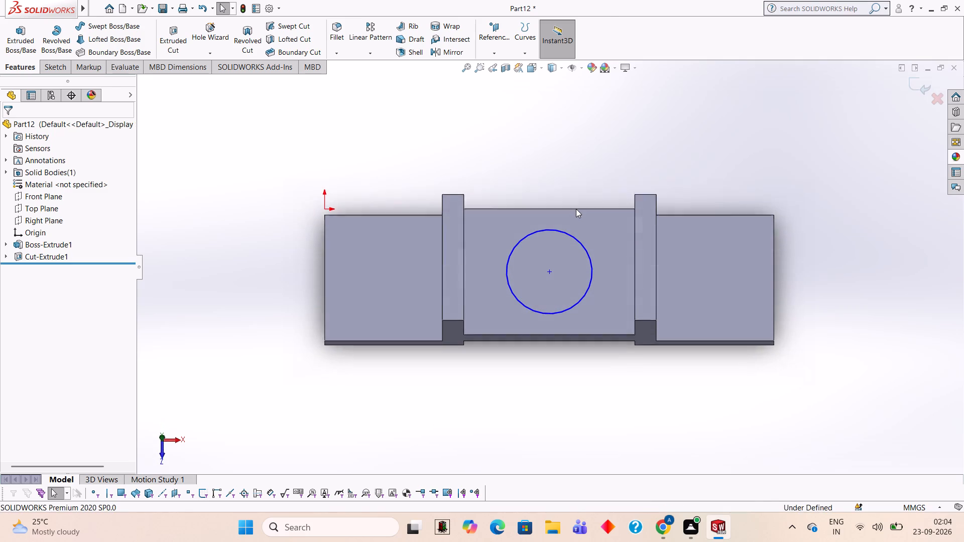
Set up a blind extruded cut from the circle into the middle platform, trying a depth of 13 mm and then 15 mm.
click(30, 69)
click(170, 38)
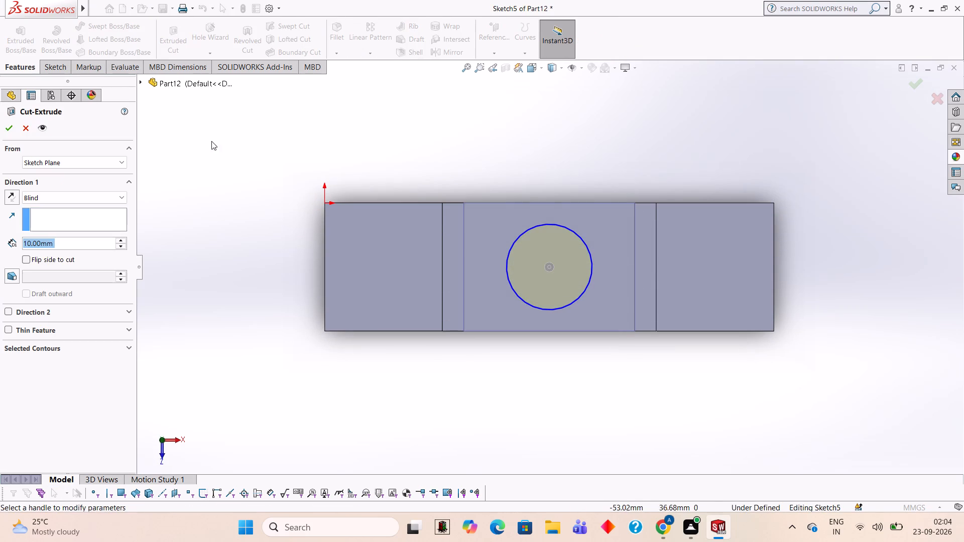
middle_drag(281, 355, 269, 181)
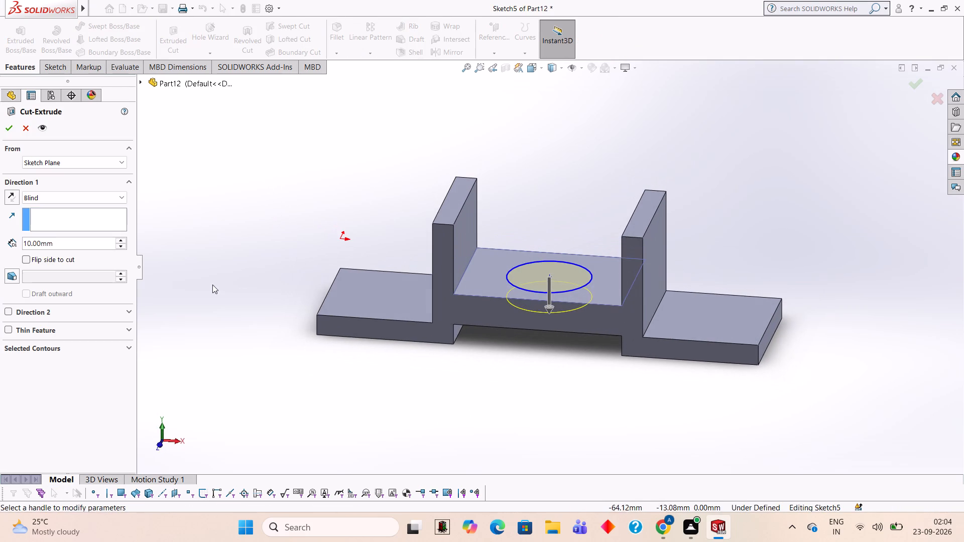
middle_drag(214, 292, 228, 245)
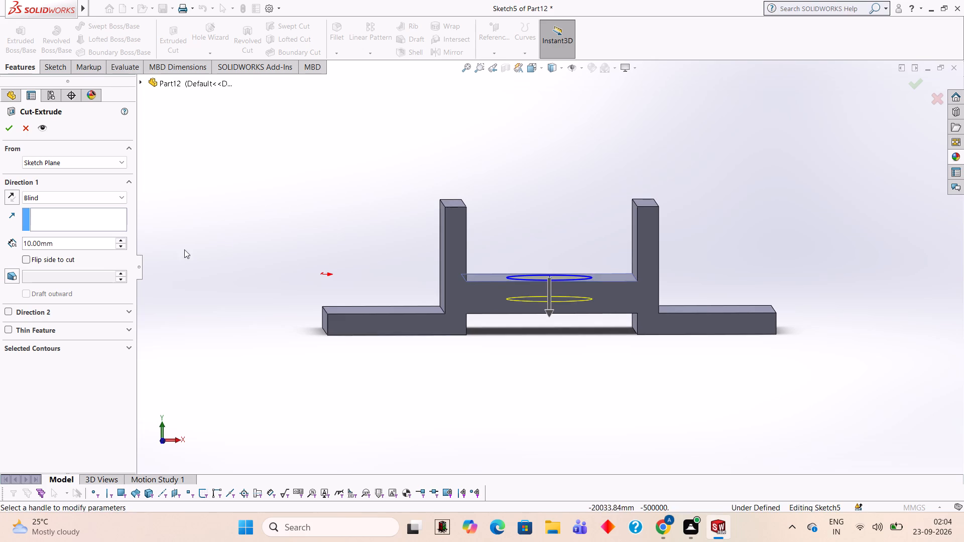
click(64, 237)
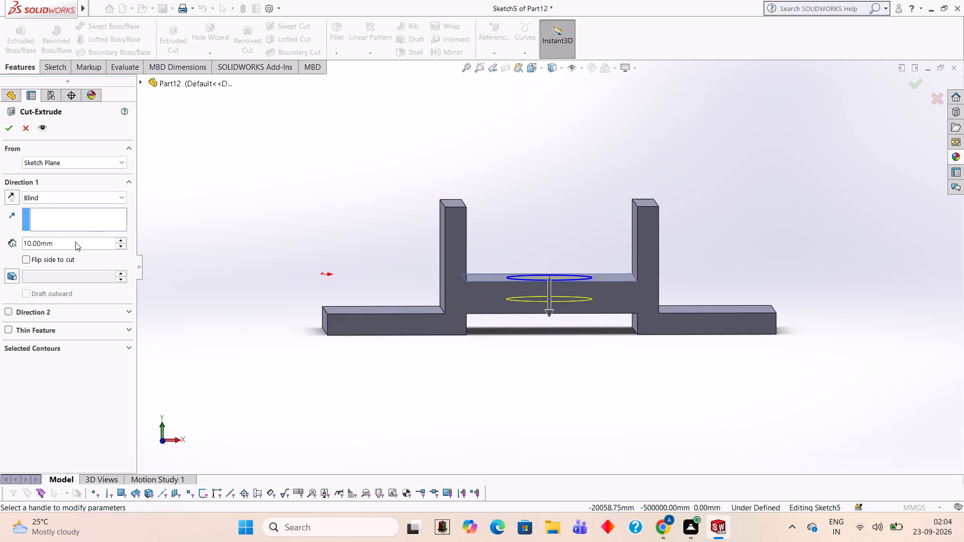
click(75, 242)
key(BackSpace)
key(BackSpace)
key(BackSpace)
key(BackSpace)
key(BackSpace)
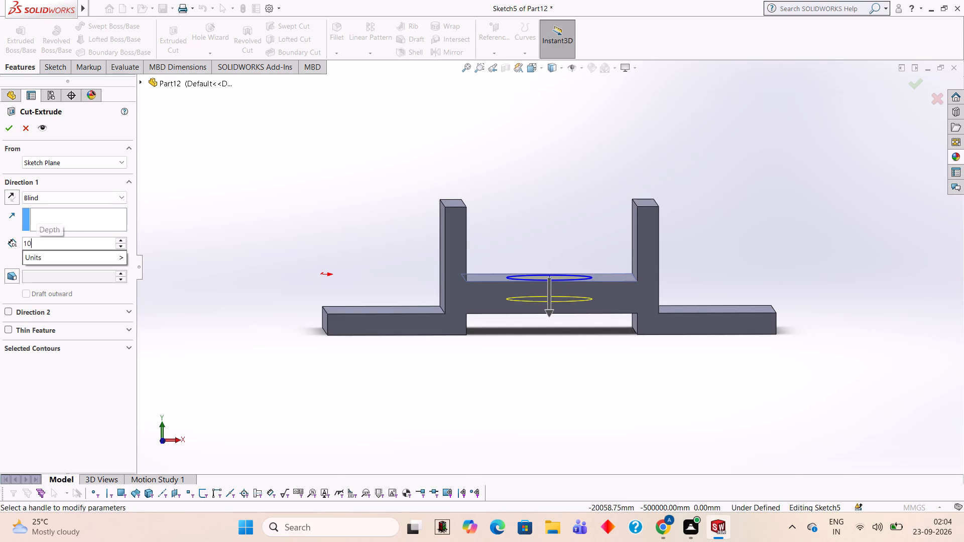
key(BackSpace)
key(BackSpace)
key(1)
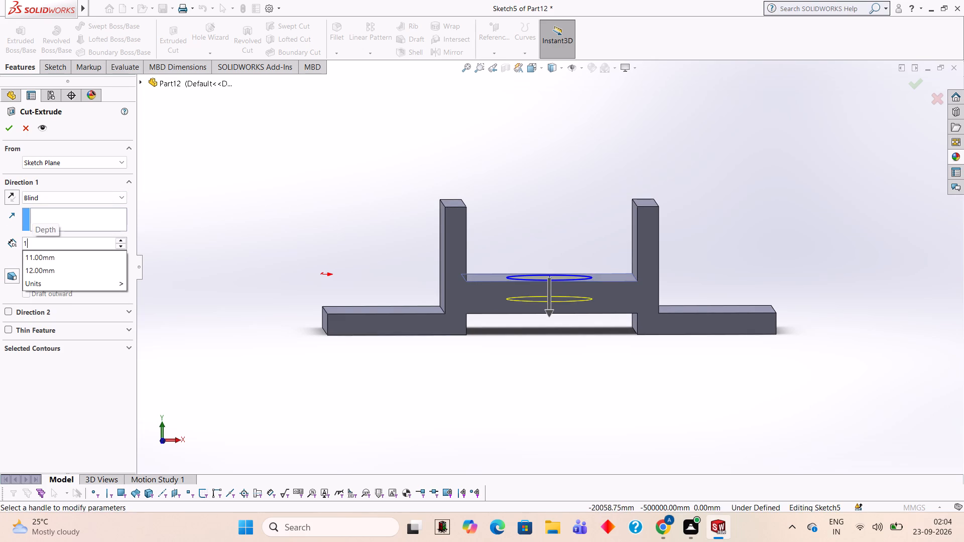
key(3)
key(Return)
text(15)
key(Return)
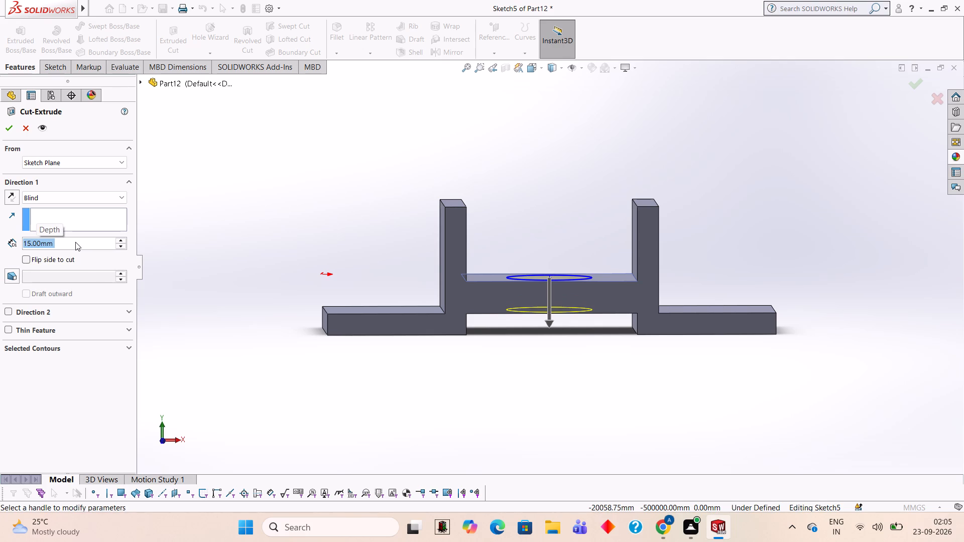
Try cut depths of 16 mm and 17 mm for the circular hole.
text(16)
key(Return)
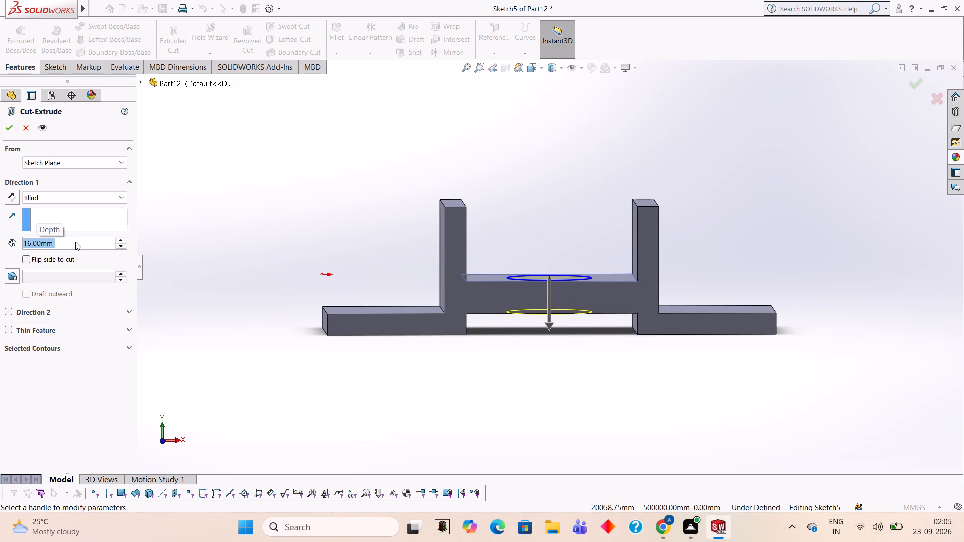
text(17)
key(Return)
Set the circular hole's blind cut depth to 15 mm and complete the cut through the middle platform.
middle_drag(249, 248, 250, 228)
text(15)
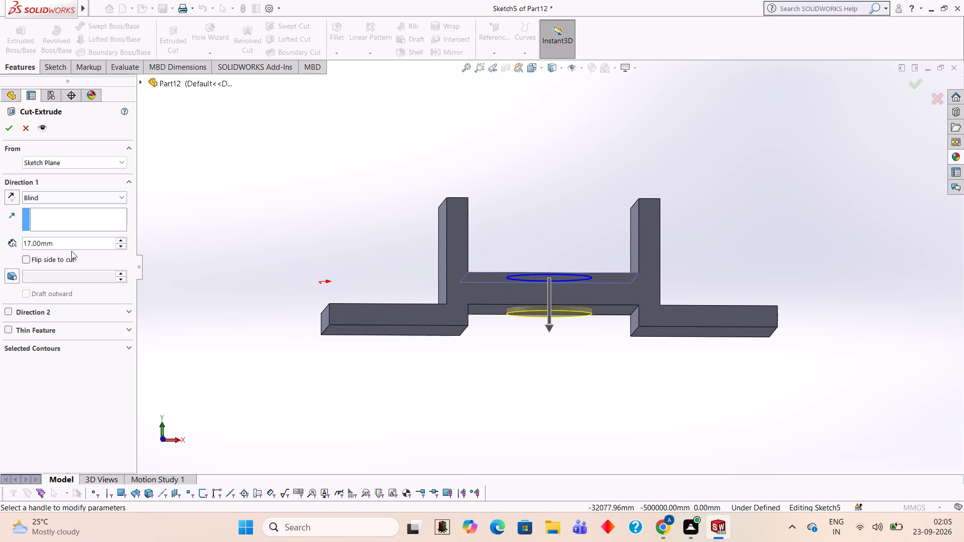
click(71, 245)
key(BackSpace)
key(BackSpace)
key(BackSpace)
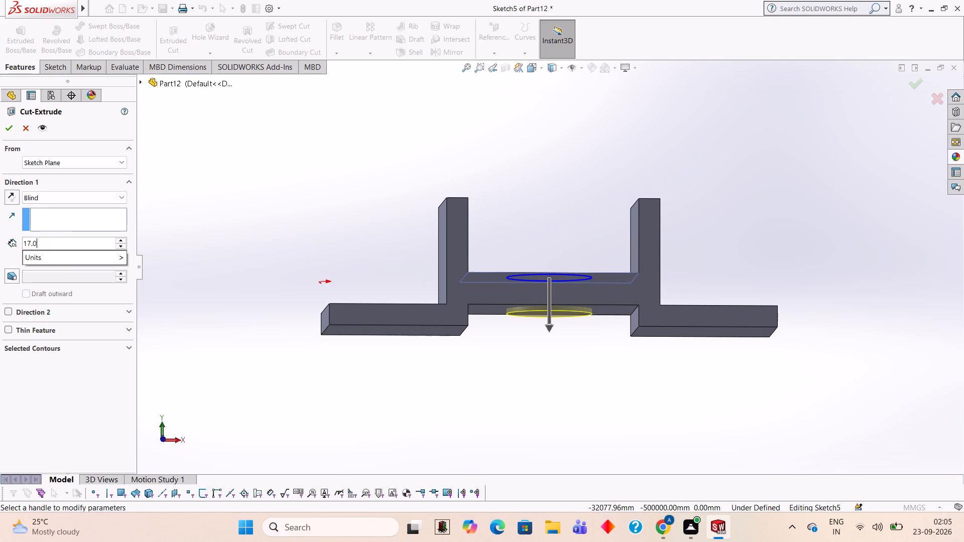
key(BackSpace)
key(BackSpace)
key(BackSpace)
key(BackSpace)
text(15)
key(Return)
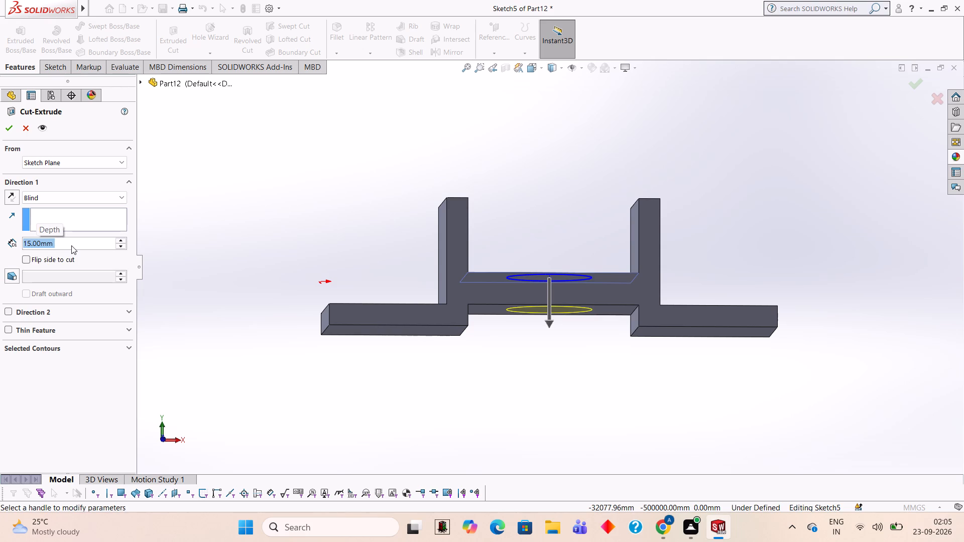
click(12, 131)
click(613, 169)
middle_drag(751, 157, 746, 222)
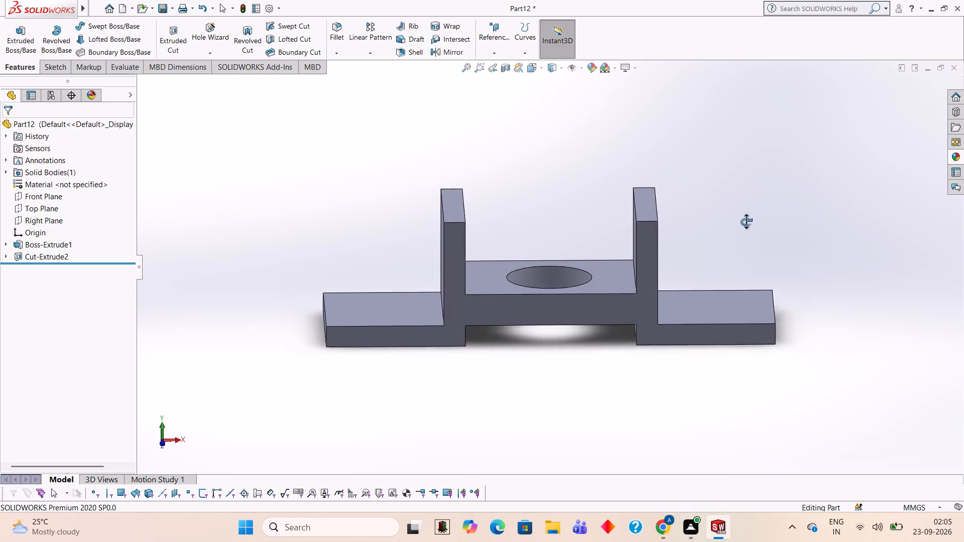
middle_drag(746, 222, 732, 263)
middle_drag(714, 195, 685, 202)
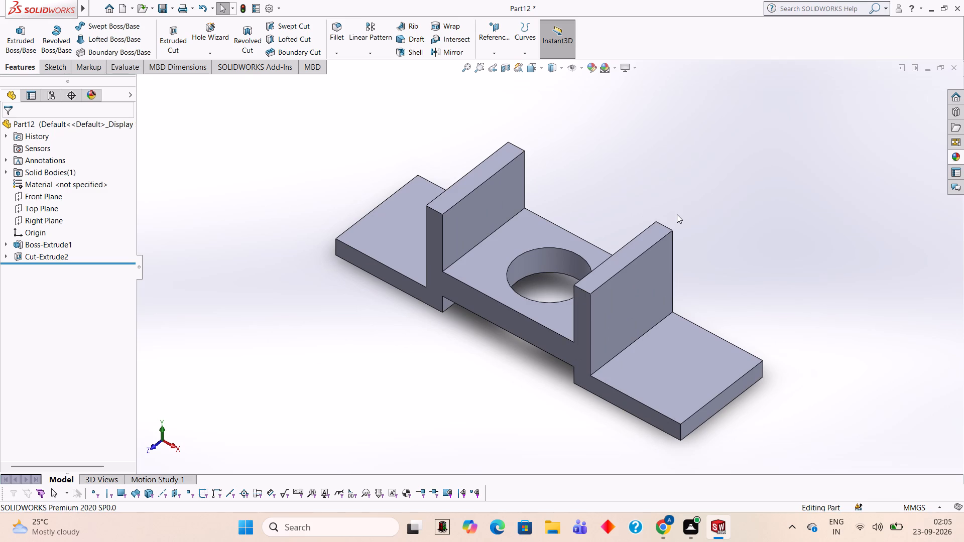
click(704, 226)
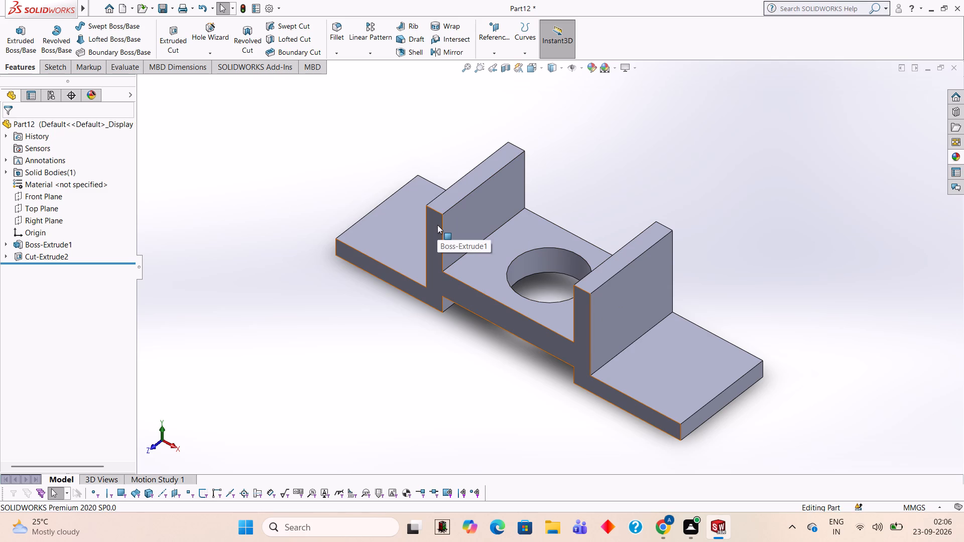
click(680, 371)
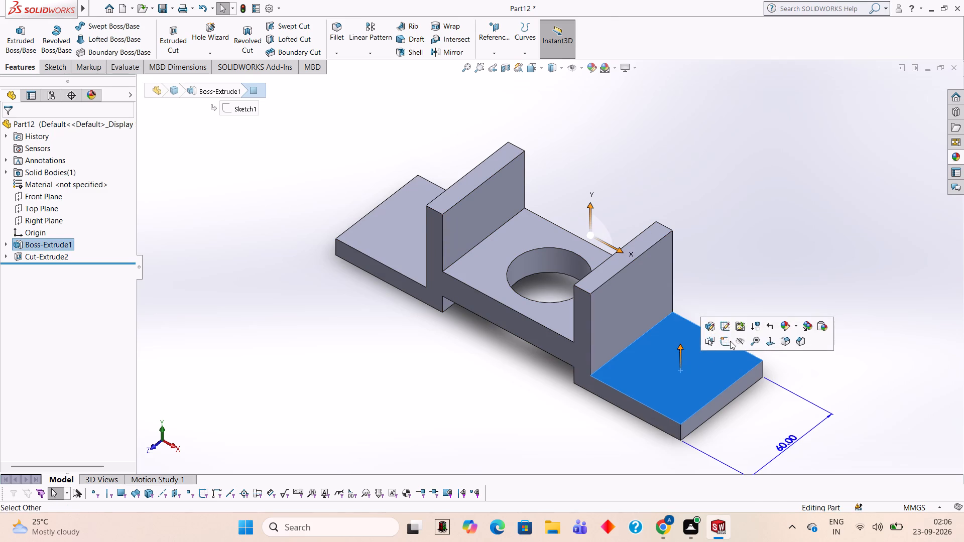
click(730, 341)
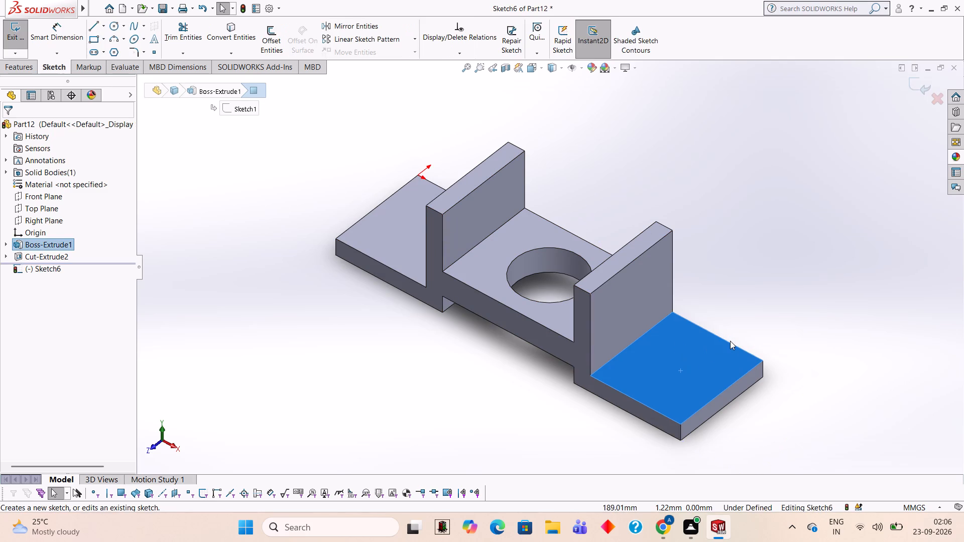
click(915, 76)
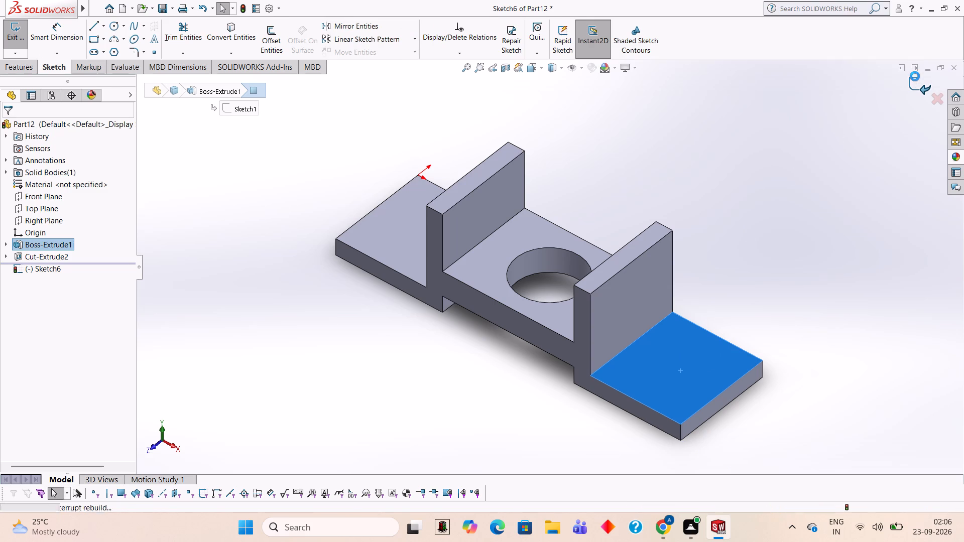
Sketch a closed right triangle on the bracket's front face, rising 30 mm up the right upright and sloping to the right flange's outer top corner.
click(585, 342)
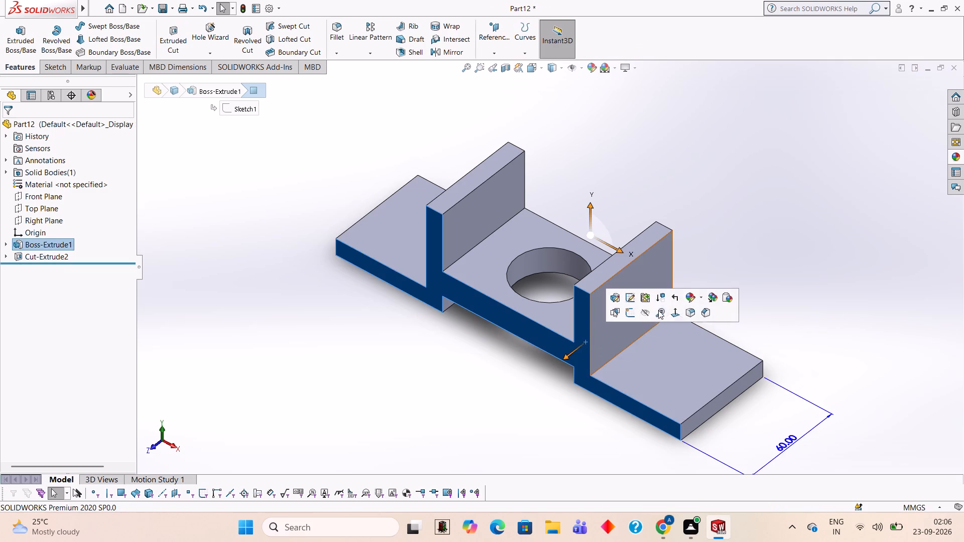
click(634, 311)
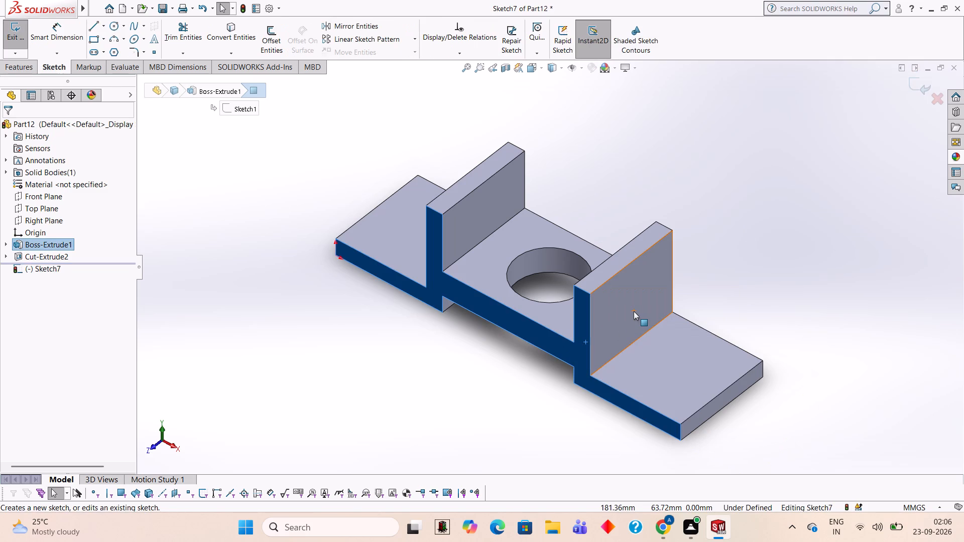
key(ctrl+8)
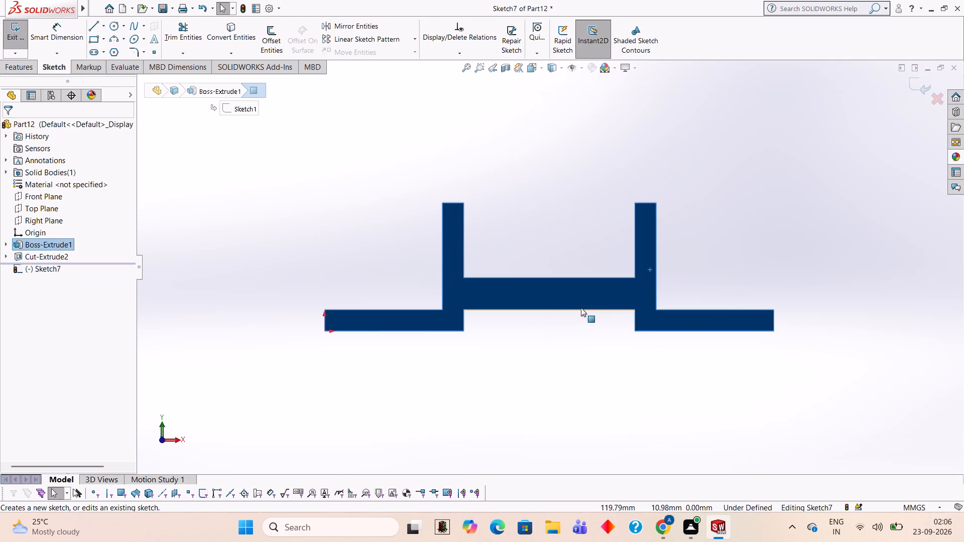
click(581, 308)
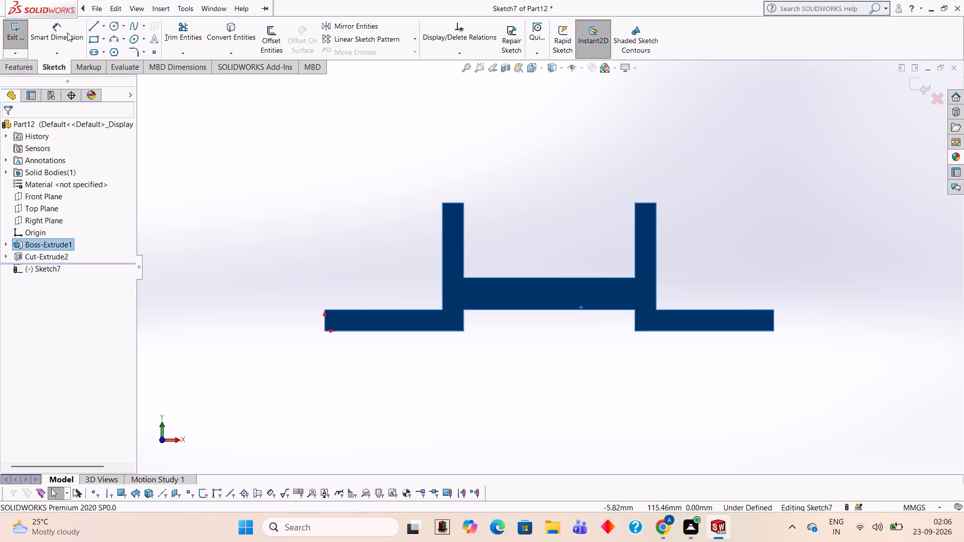
click(92, 29)
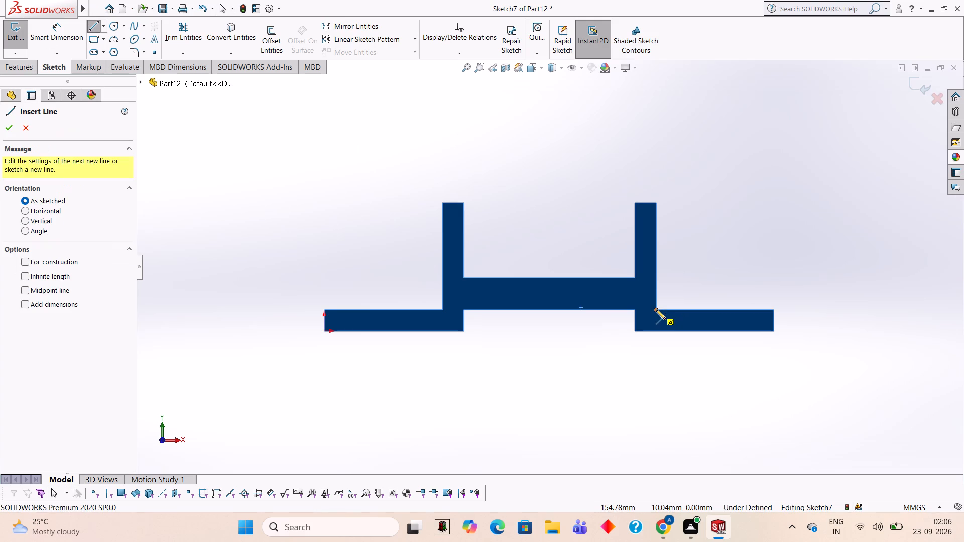
click(656, 310)
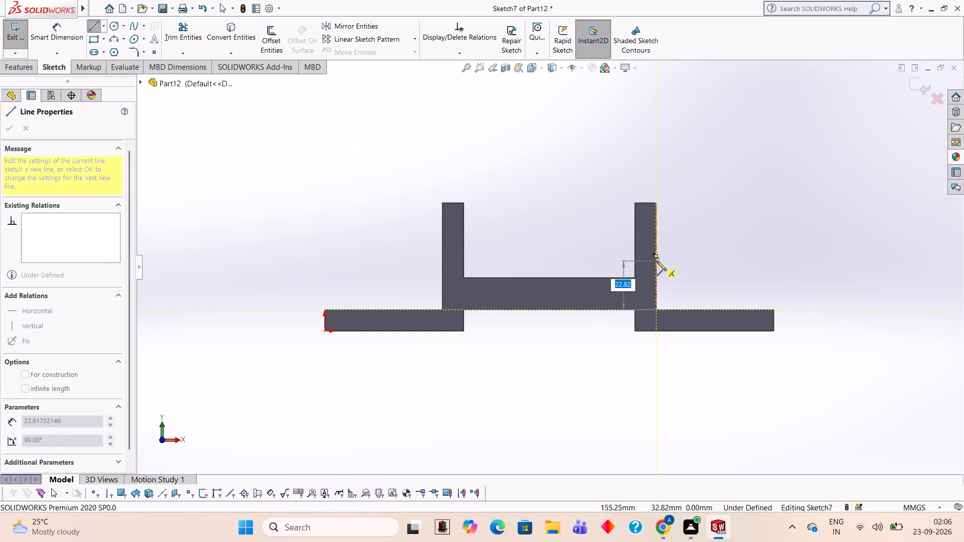
text(30)
key(Return)
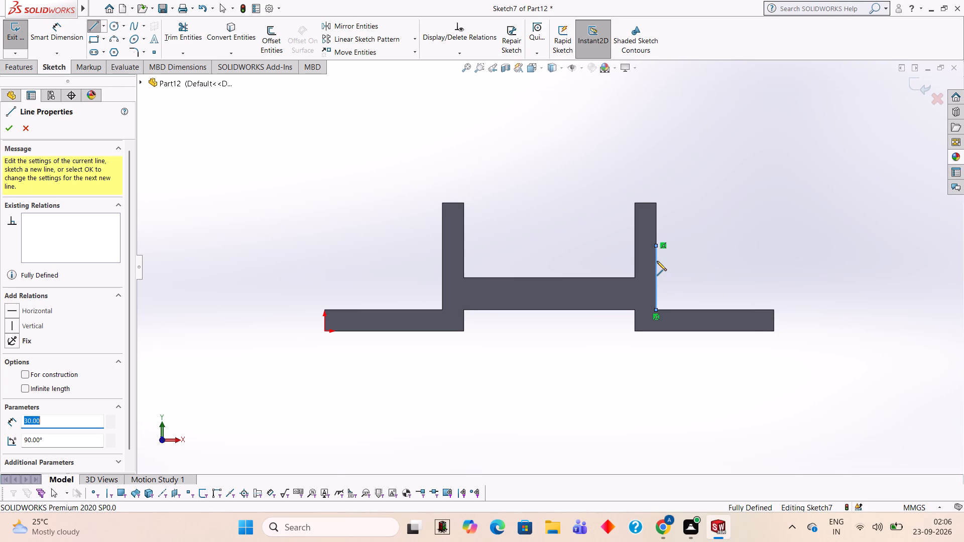
click(774, 310)
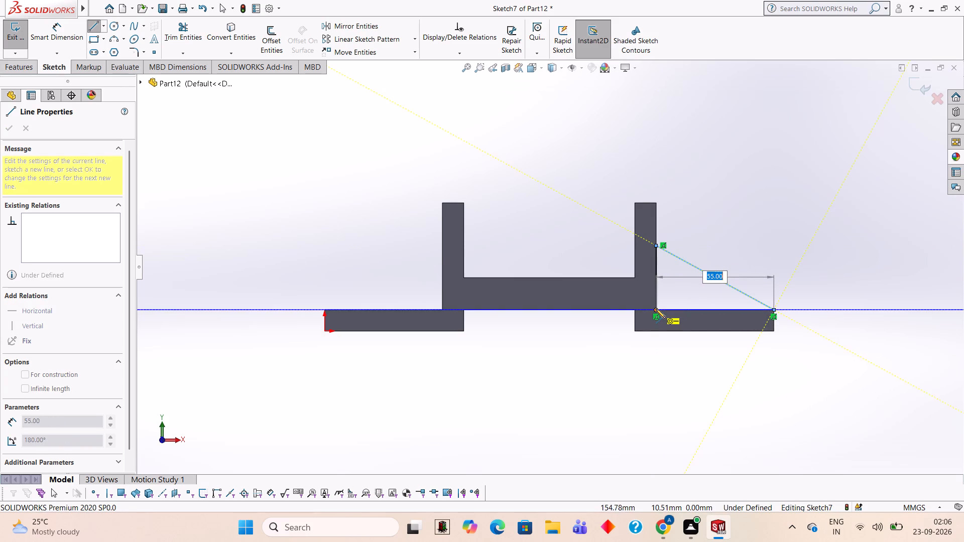
click(656, 309)
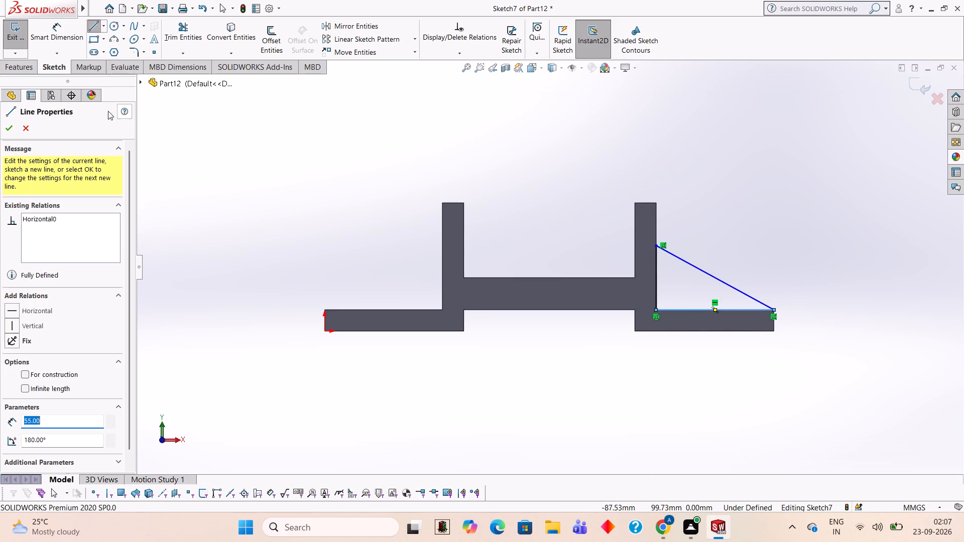
key(Escape)
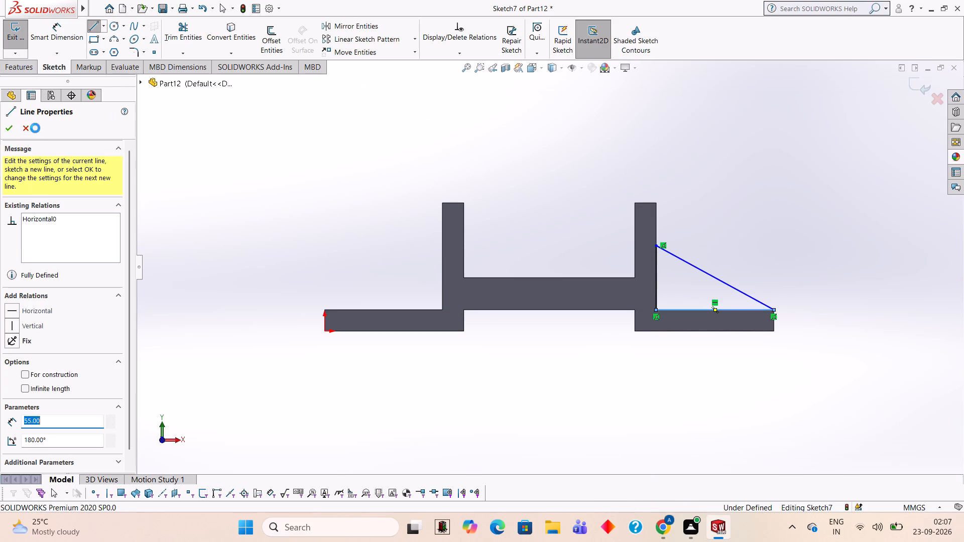
Extrude the triangle as a merged boss with a 40 mm blind depth, reversed to run inward across the right flange.
scroll(705, 176, up, 1)
middle_drag(707, 173, 664, 224)
middle_drag(778, 195, 743, 196)
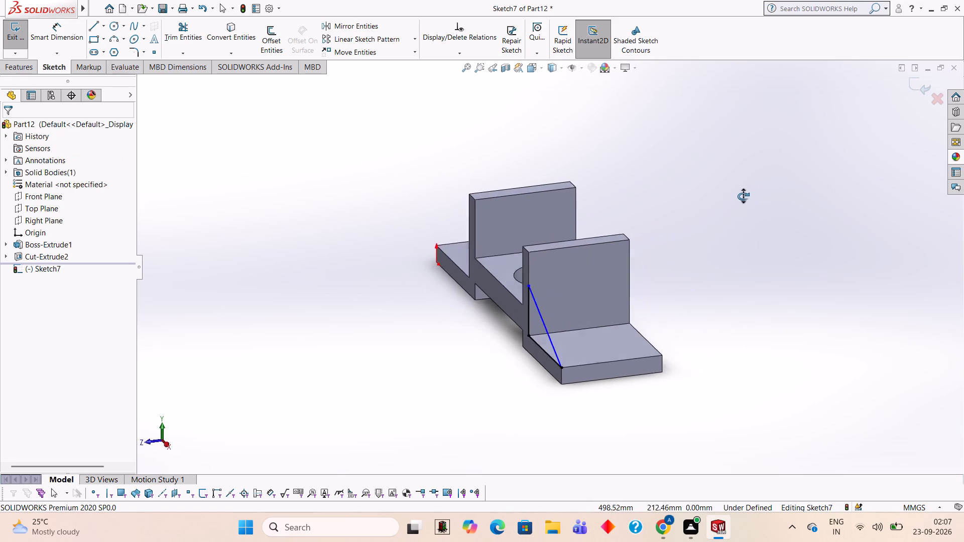
middle_drag(743, 196, 739, 196)
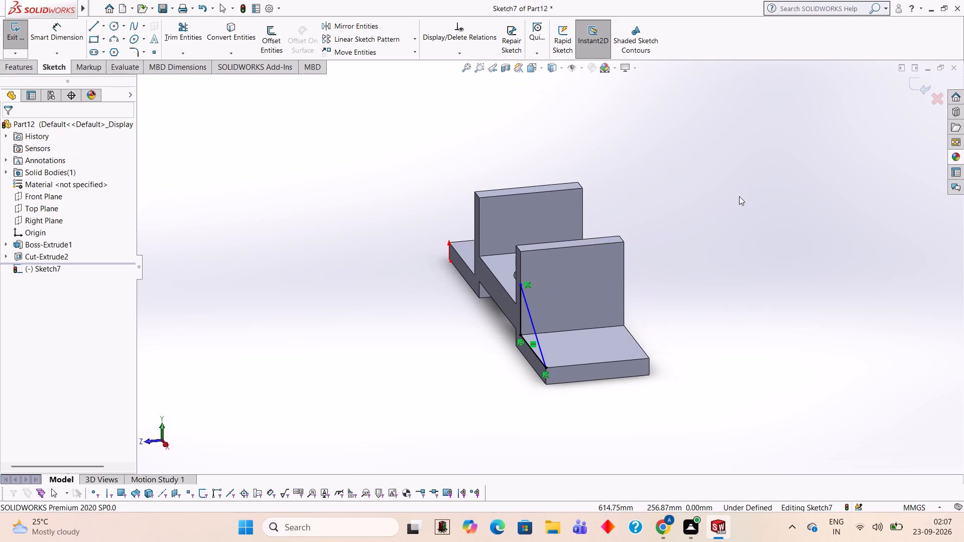
middle_drag(739, 196, 719, 196)
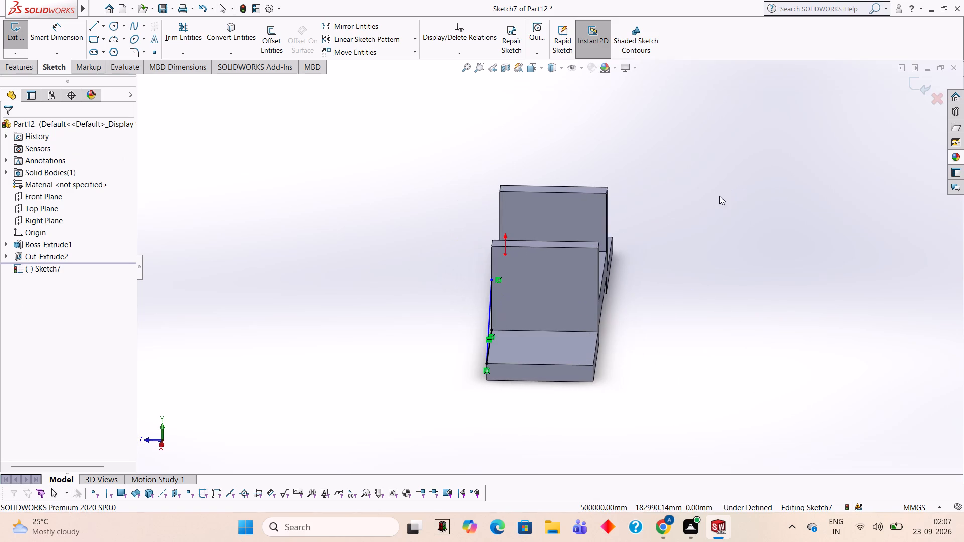
middle_drag(705, 202, 715, 202)
click(14, 67)
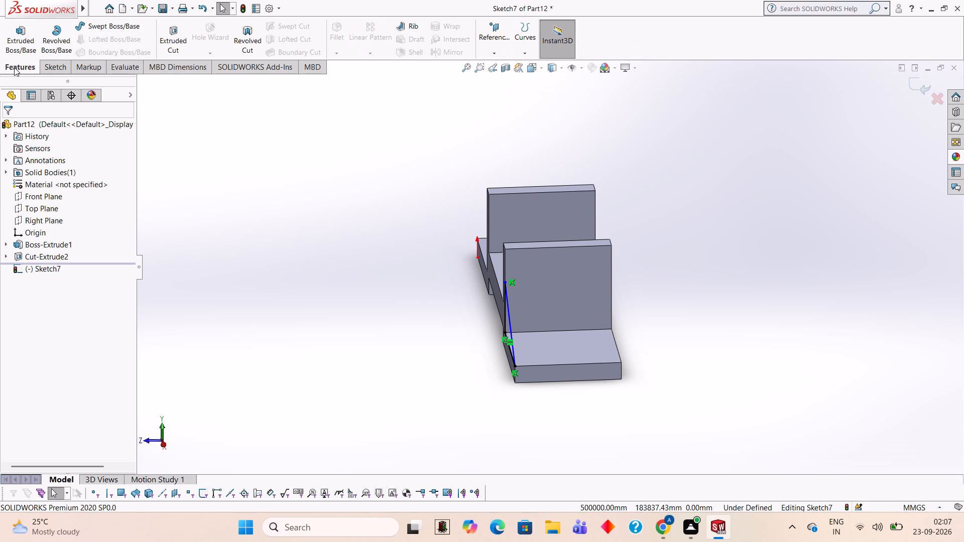
click(22, 51)
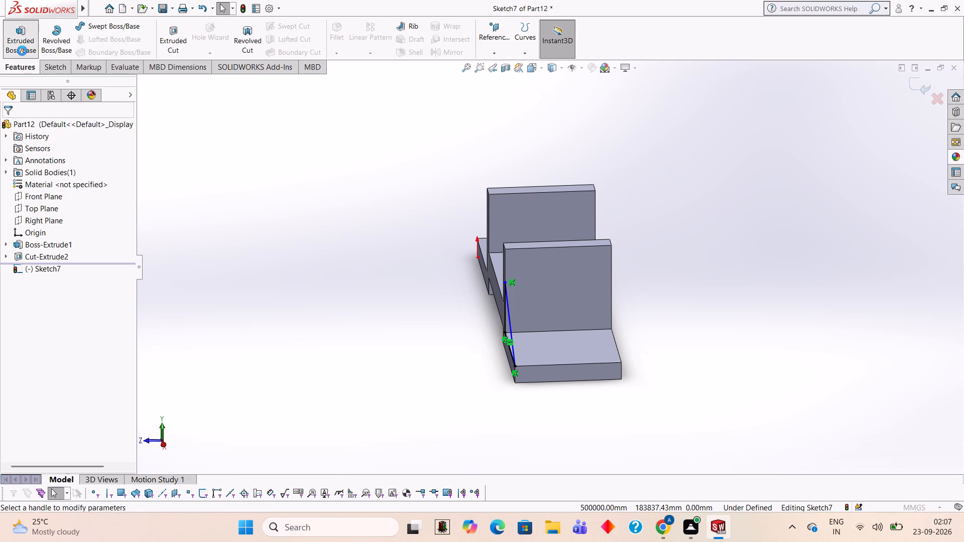
click(8, 195)
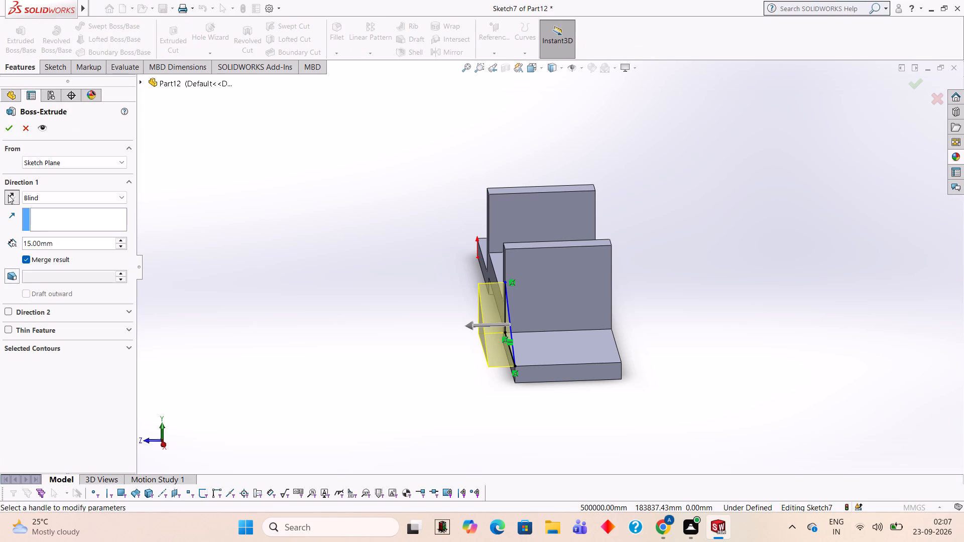
click(61, 247)
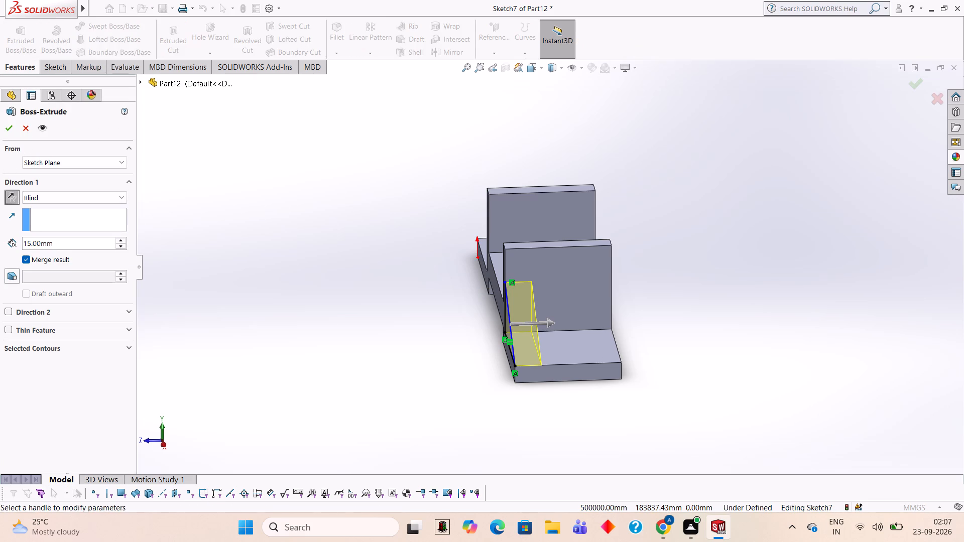
key(BackSpace)
key(BackSpace)
key(BackSpace)
key(BackSpace)
key(BackSpace)
key(BackSpace)
key(BackSpace)
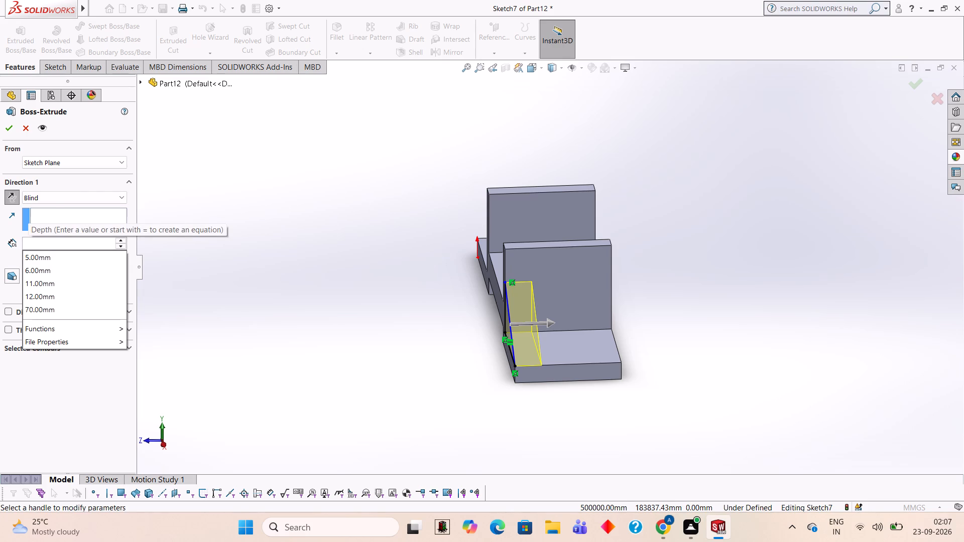
text(40)
key(Return)
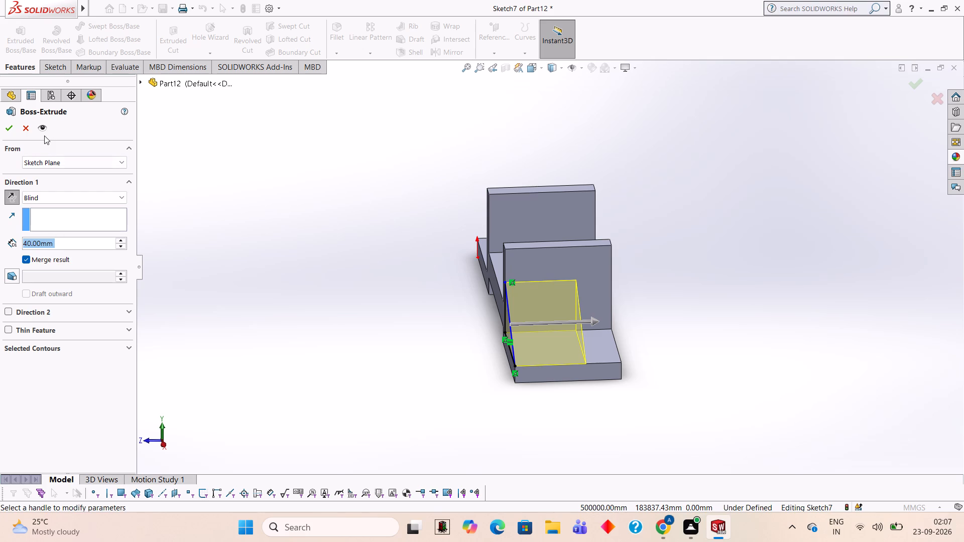
click(7, 122)
click(811, 169)
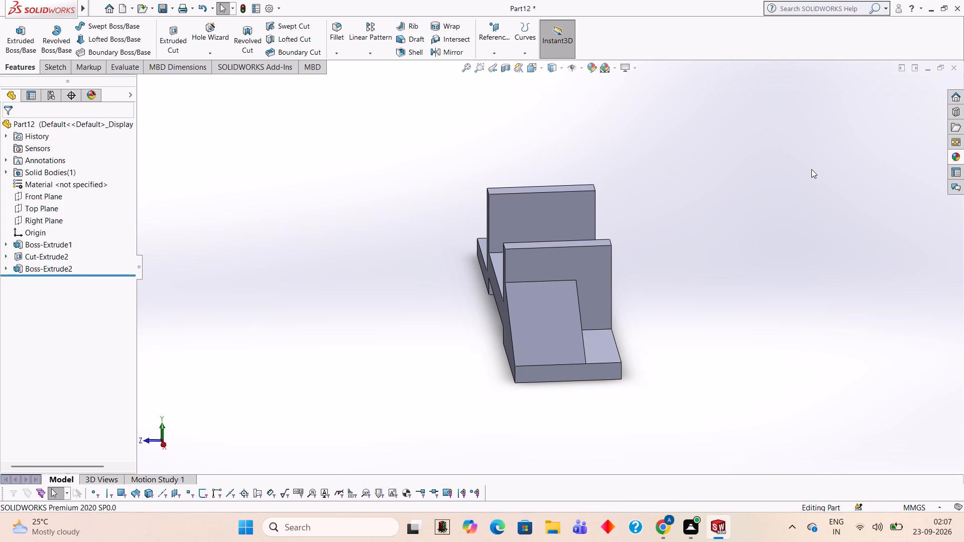
Sketch a matching closed triangle on the front face over the new wedge, with a 30 mm vertical side and the base along the flange top.
middle_drag(727, 178, 809, 152)
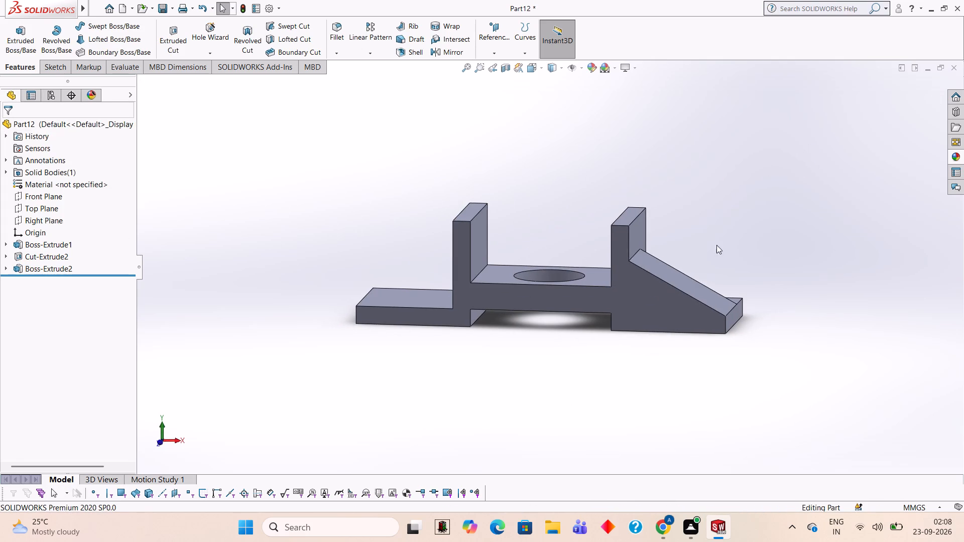
click(641, 289)
click(684, 259)
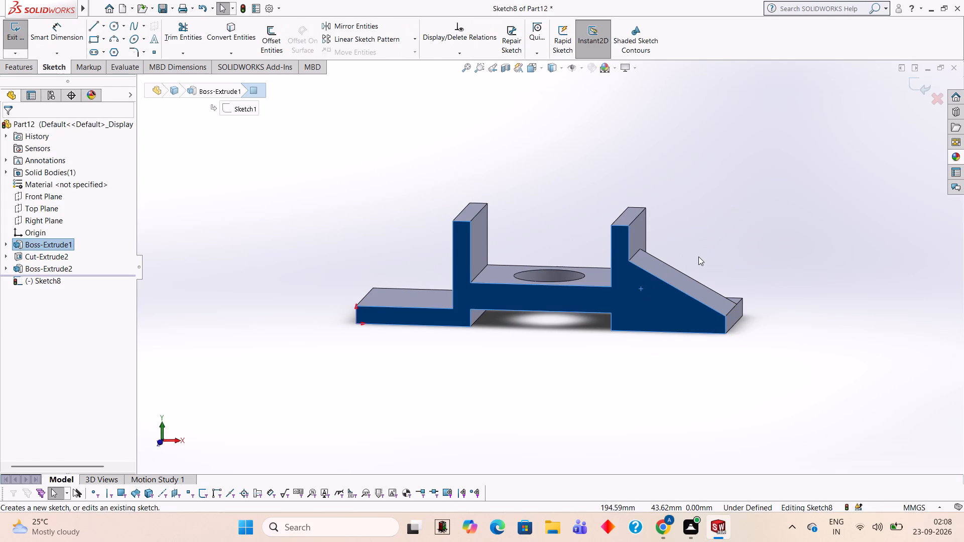
key(ctrl+8)
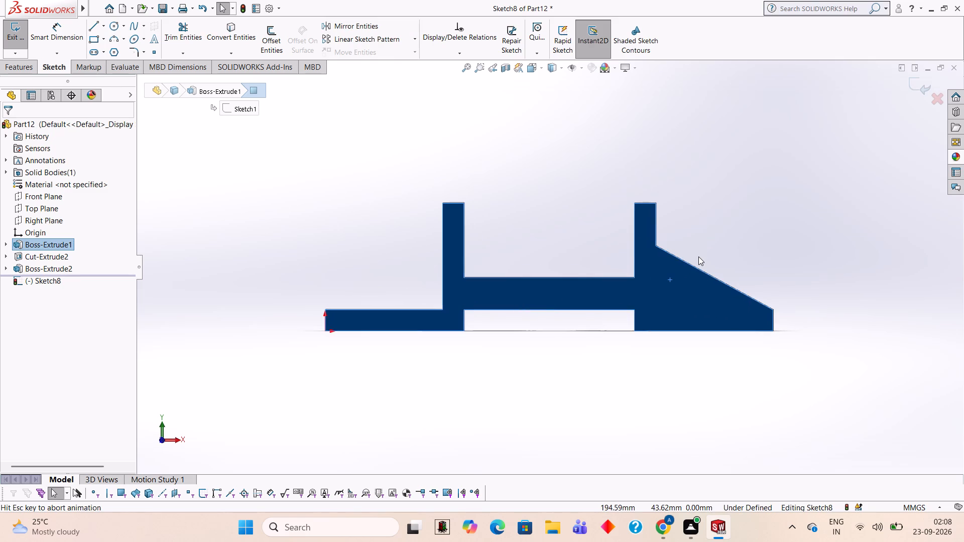
click(96, 23)
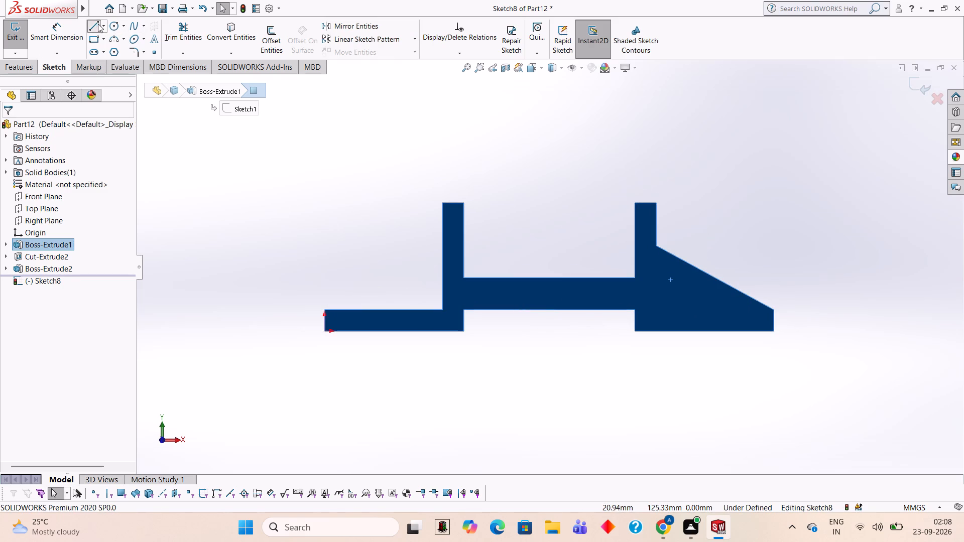
click(655, 245)
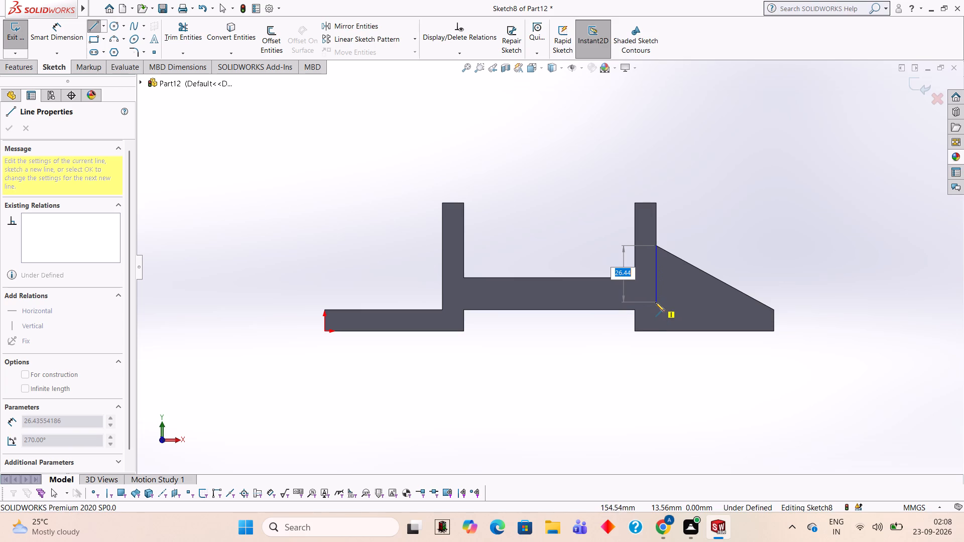
text(30)
key(Return)
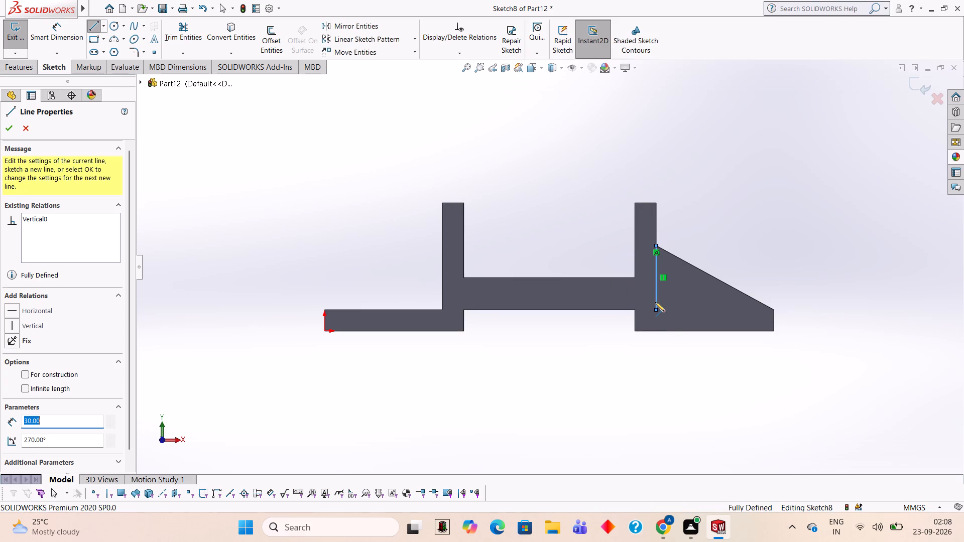
click(773, 311)
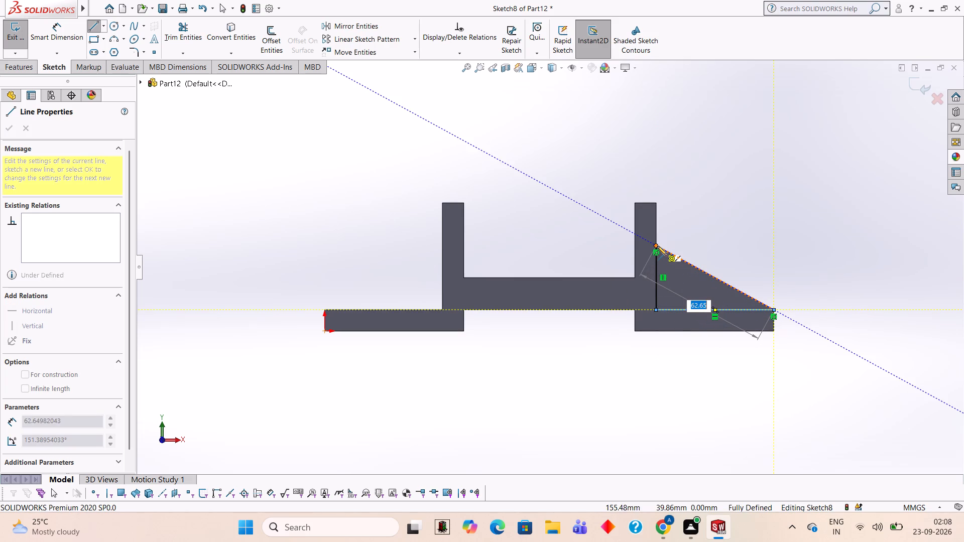
click(657, 246)
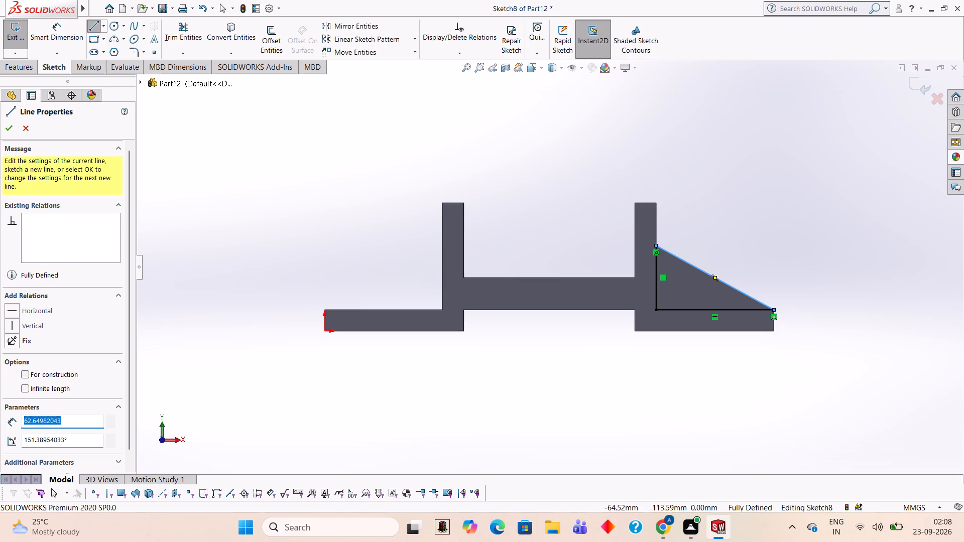
Cut the triangle 30 mm deep, blind, into the wedge from the front face to leave a thin rib.
click(24, 72)
click(182, 36)
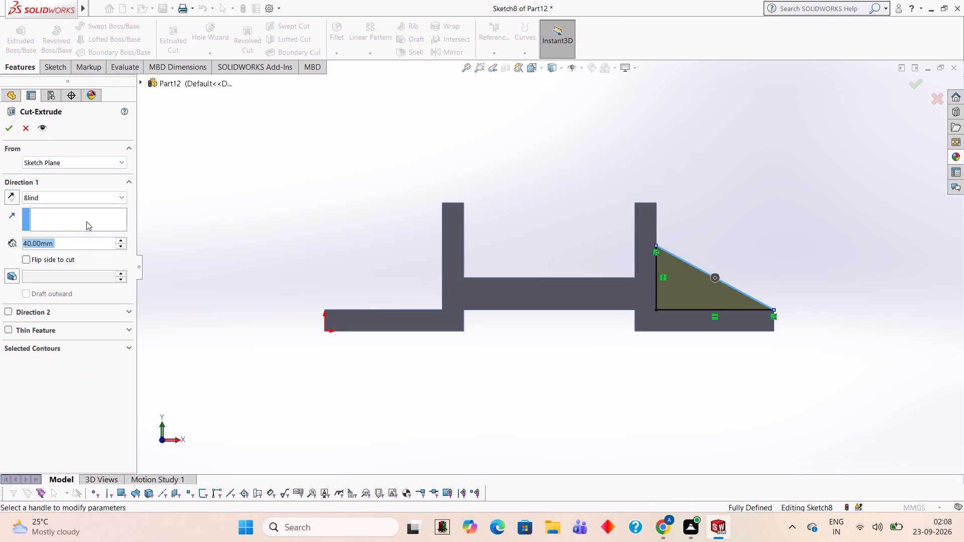
text(30)
key(Return)
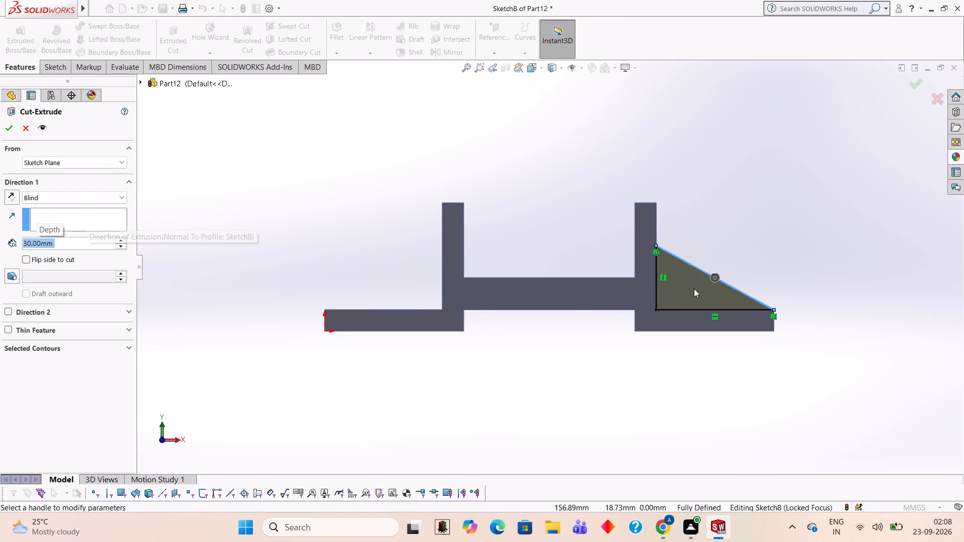
middle_drag(789, 232, 701, 281)
middle_drag(709, 229, 683, 231)
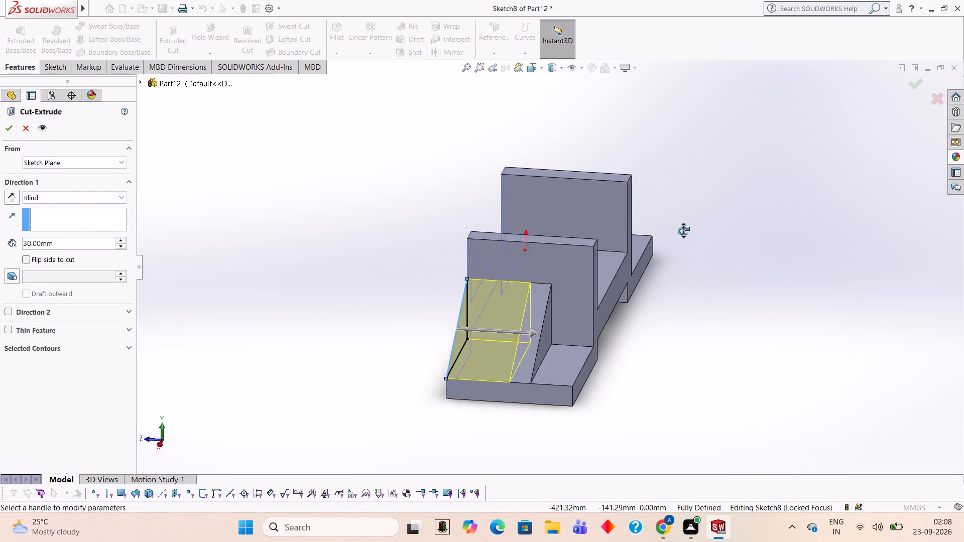
middle_drag(683, 231, 701, 228)
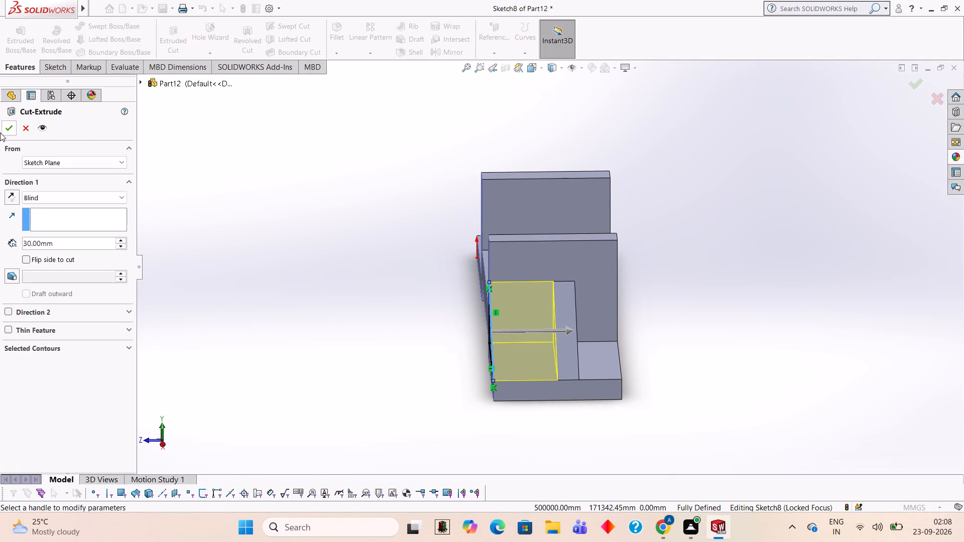
click(13, 128)
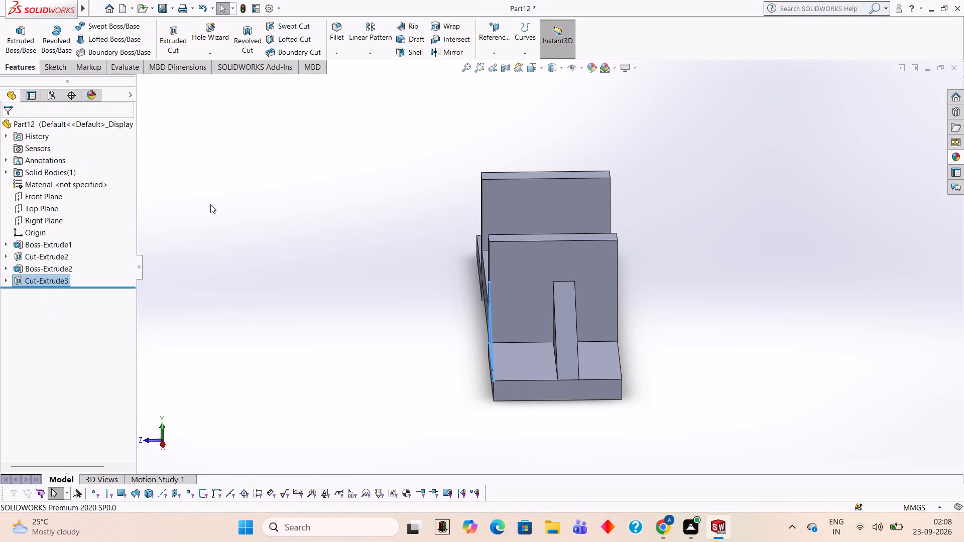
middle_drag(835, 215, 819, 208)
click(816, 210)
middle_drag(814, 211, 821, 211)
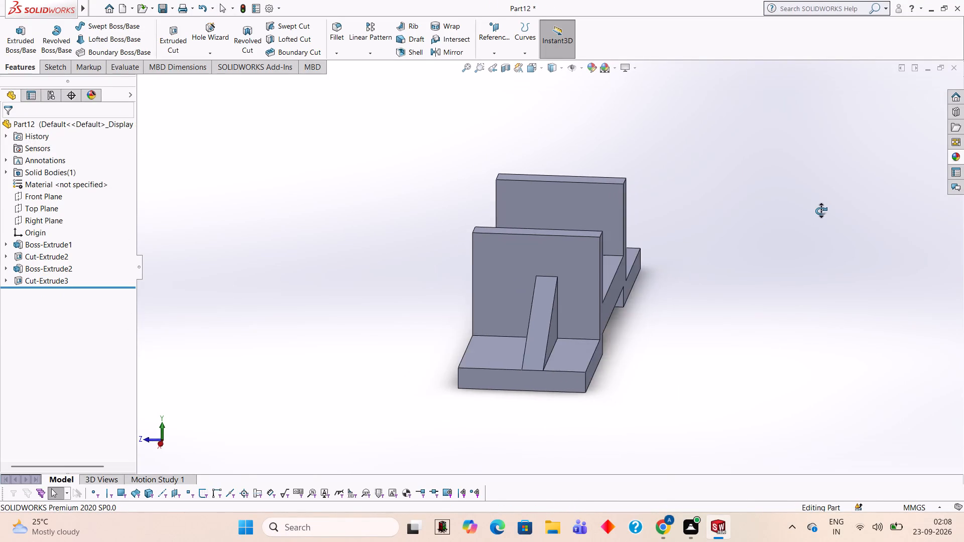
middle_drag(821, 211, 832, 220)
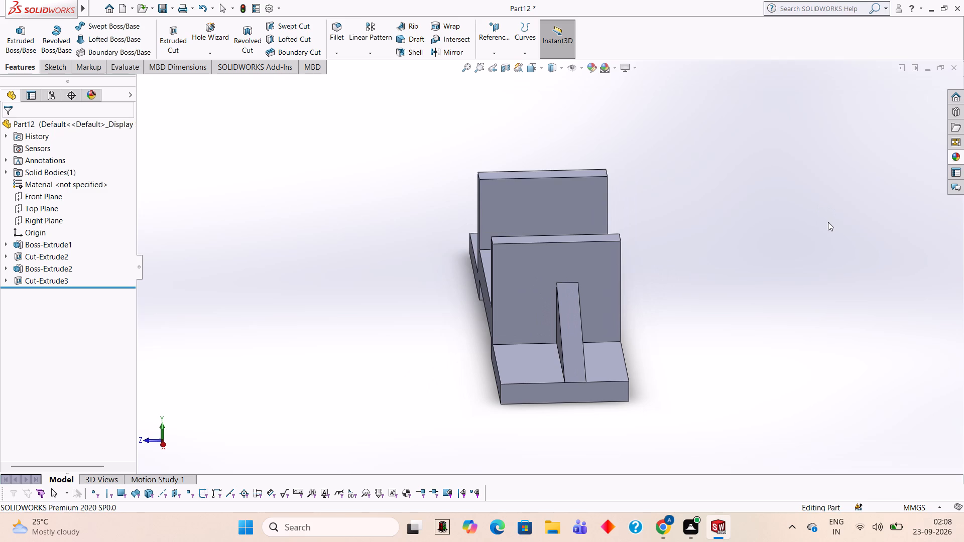
Undo the 30 mm triangular cut in the wedge on the right flange, returning to its sketch.
middle_drag(812, 223, 805, 224)
scroll(805, 224, up, 1)
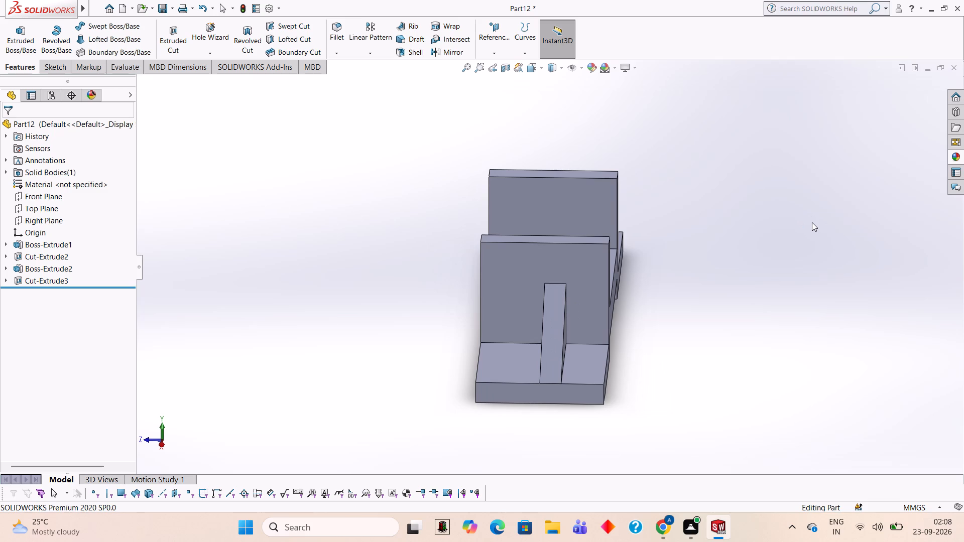
middle_click(813, 222)
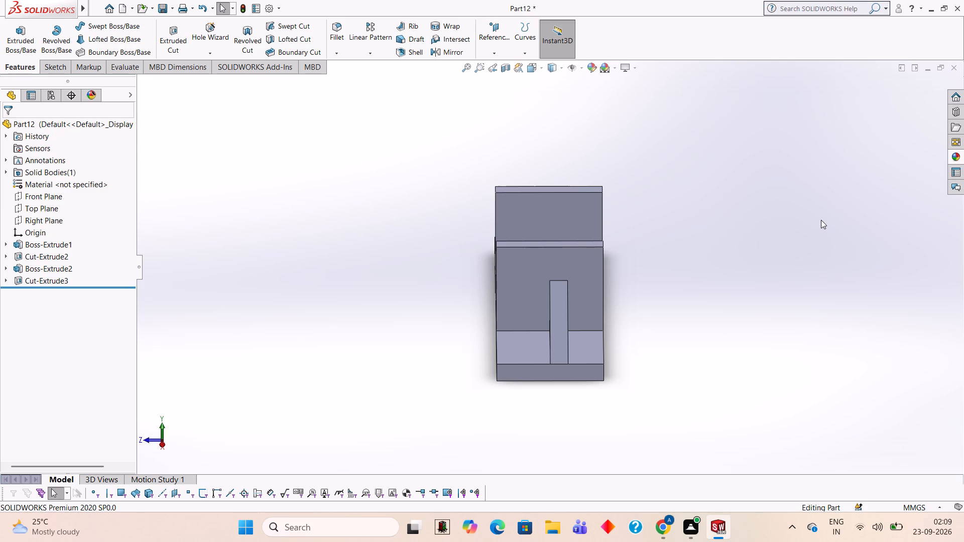
key(ctrl+z)
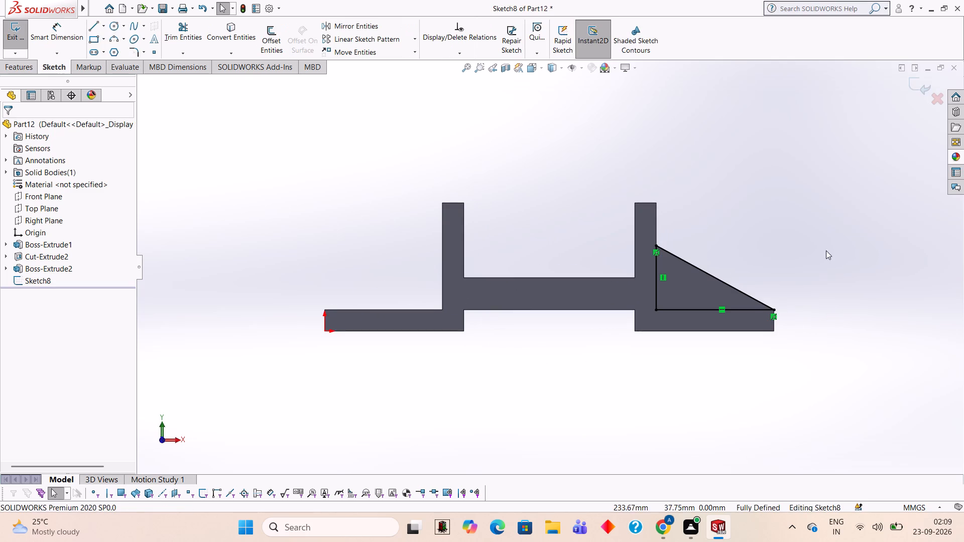
Cut the triangle sketch 25 mm deep, blind, into the wedge from the front face.
middle_drag(829, 252, 735, 297)
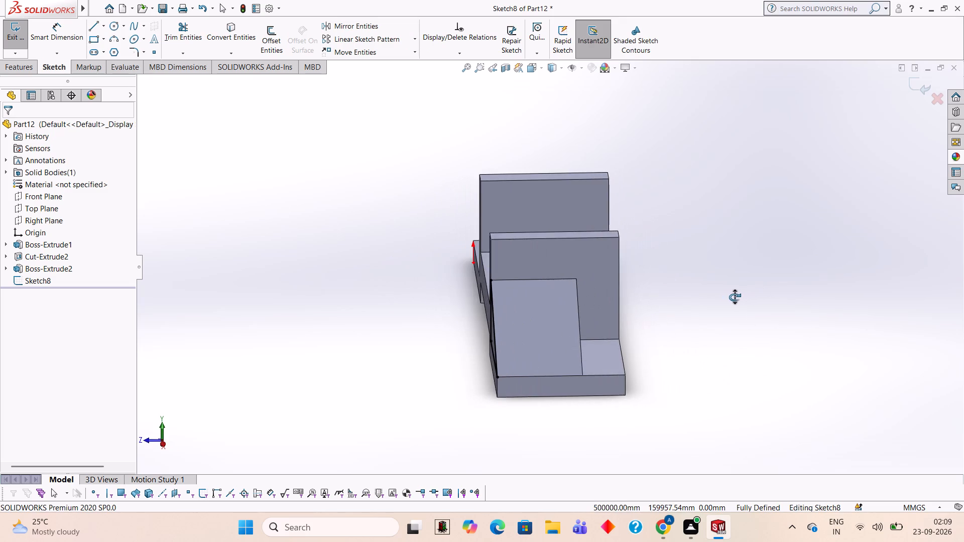
middle_drag(735, 297, 733, 297)
middle_drag(730, 297, 823, 281)
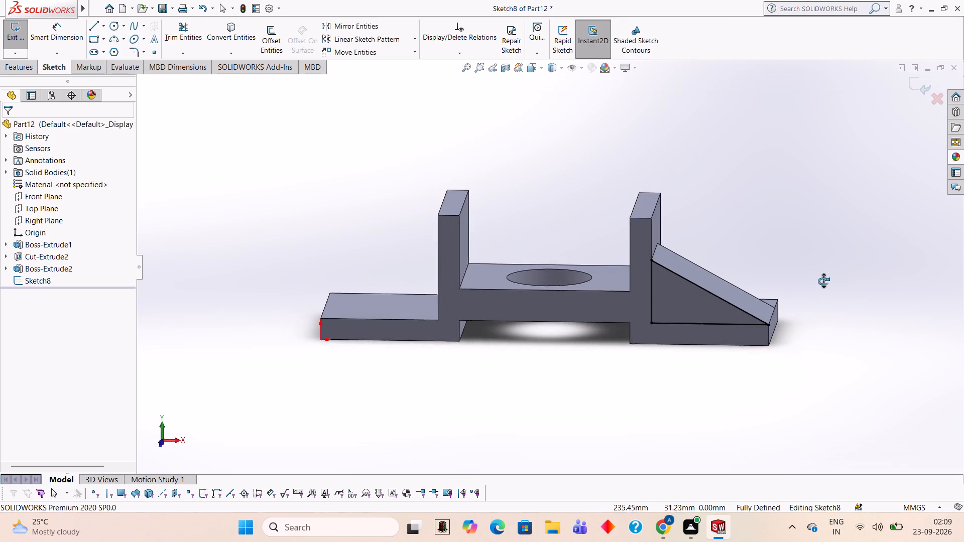
middle_drag(823, 281, 824, 281)
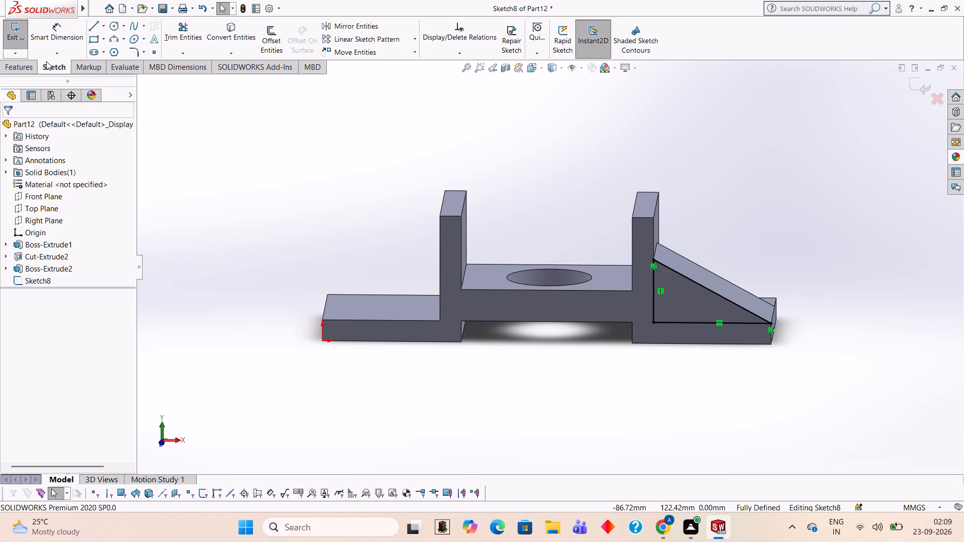
click(30, 63)
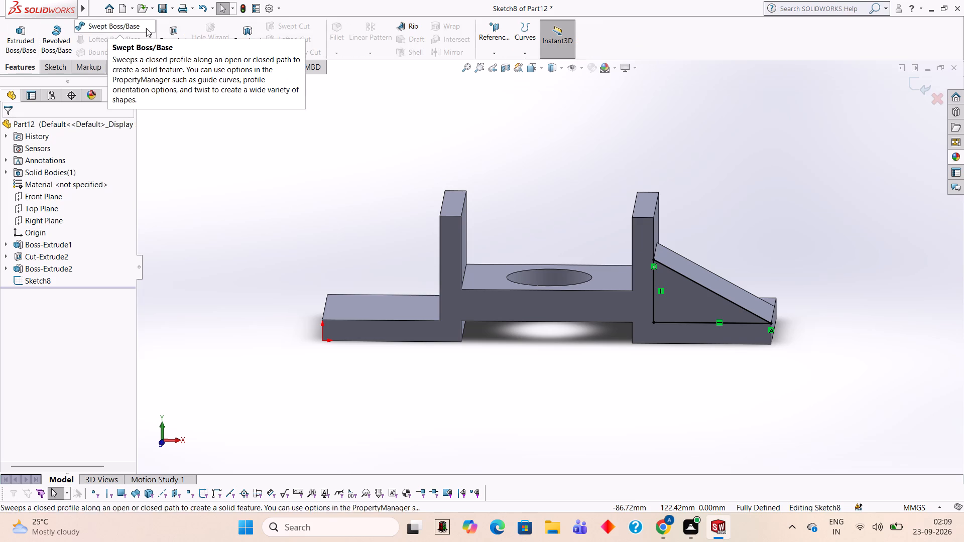
click(166, 33)
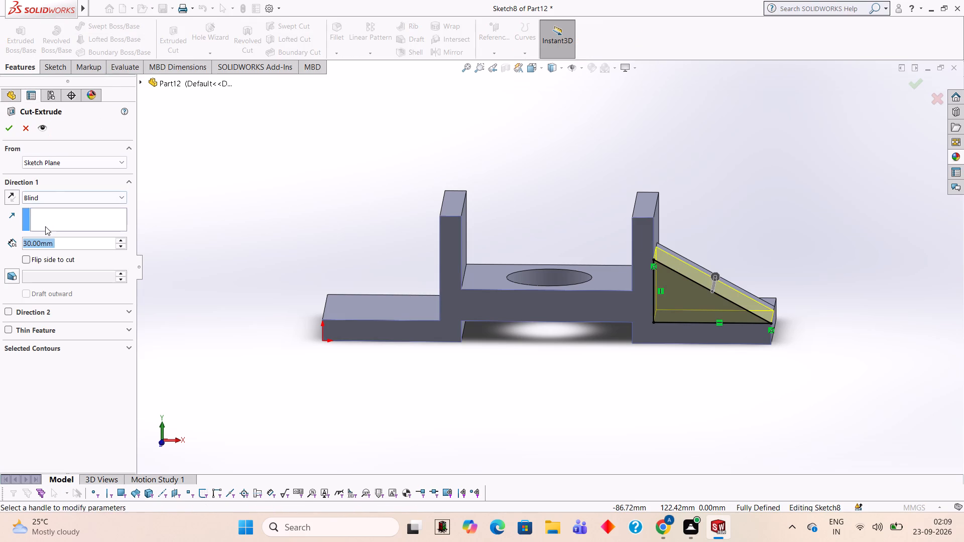
text(25)
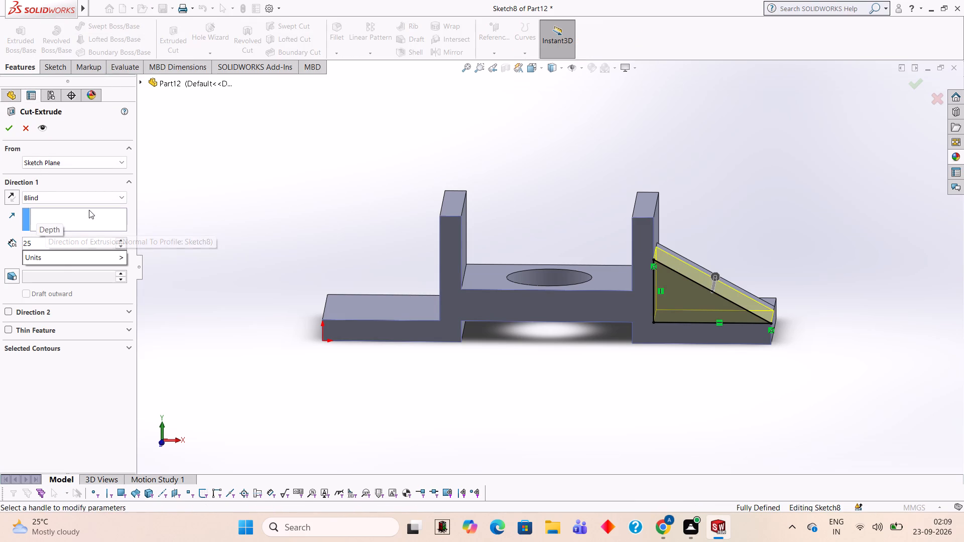
key(Return)
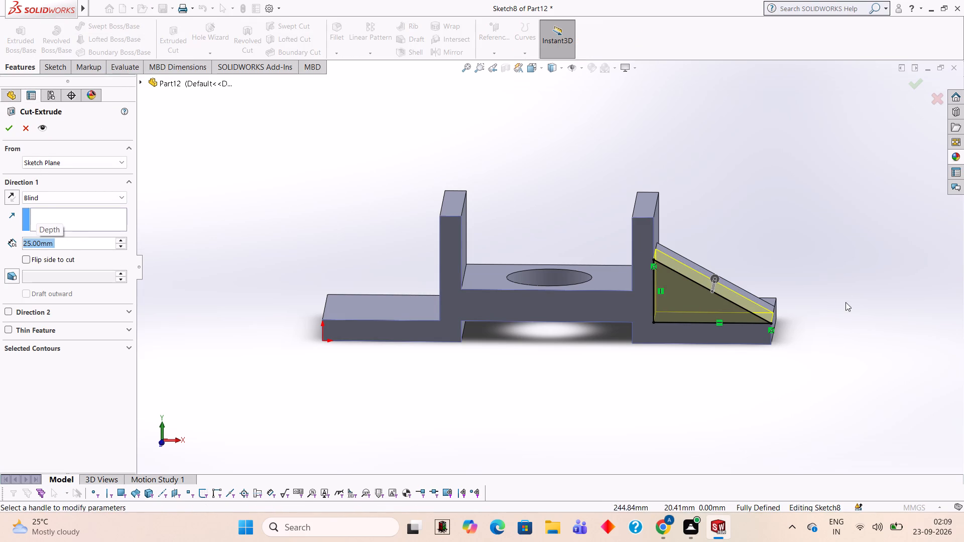
middle_drag(846, 302, 754, 306)
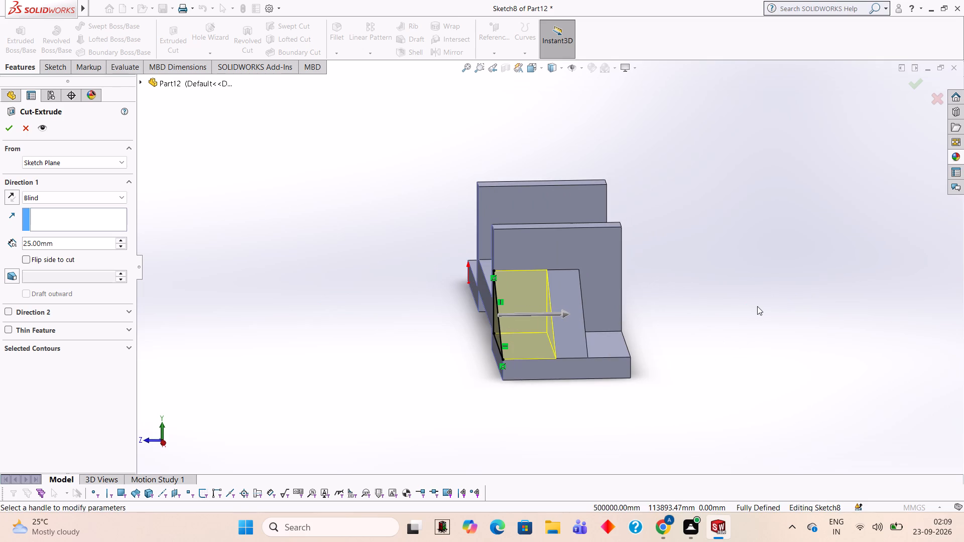
middle_drag(758, 306, 753, 306)
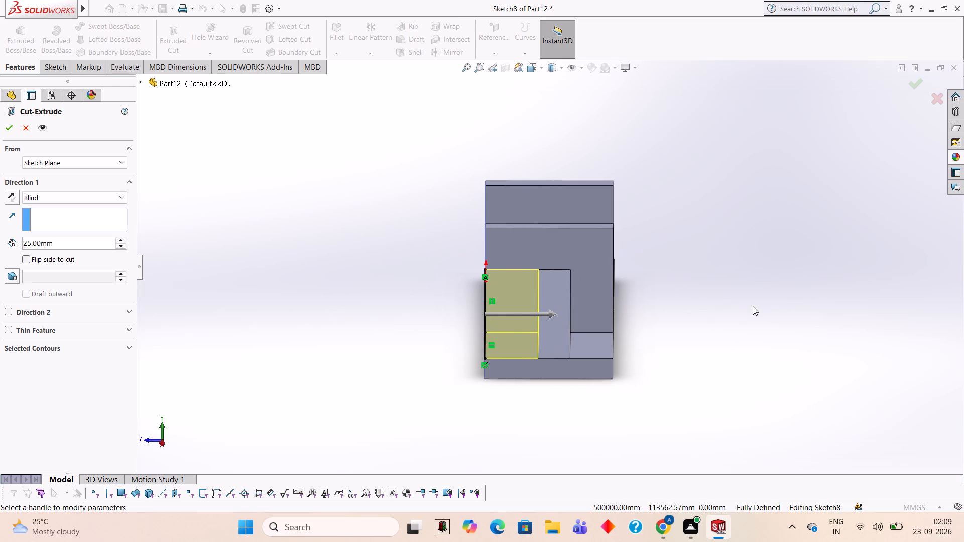
click(13, 121)
click(691, 255)
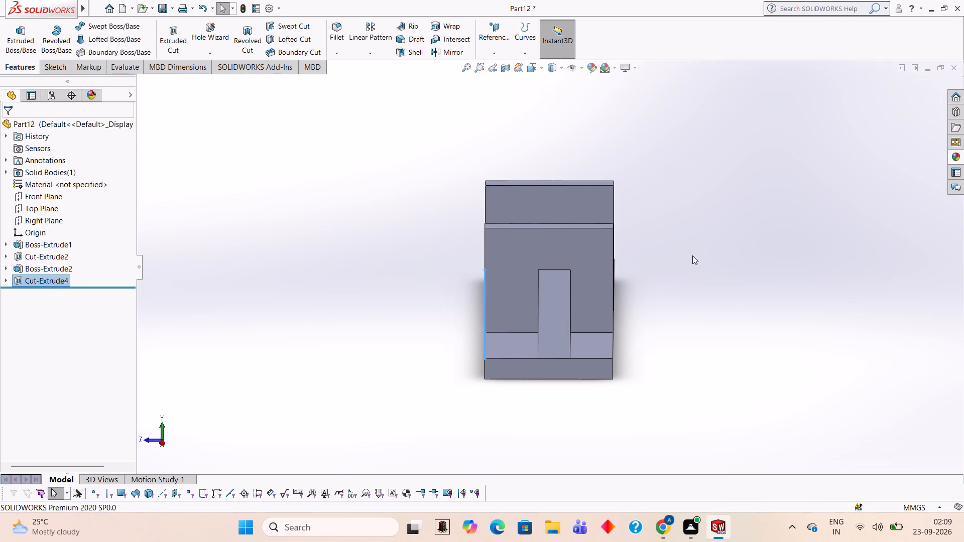
Start a sketch on the right flange's outer end face and draw a 60 mm horizontal line along its full top edge.
click(550, 369)
click(595, 336)
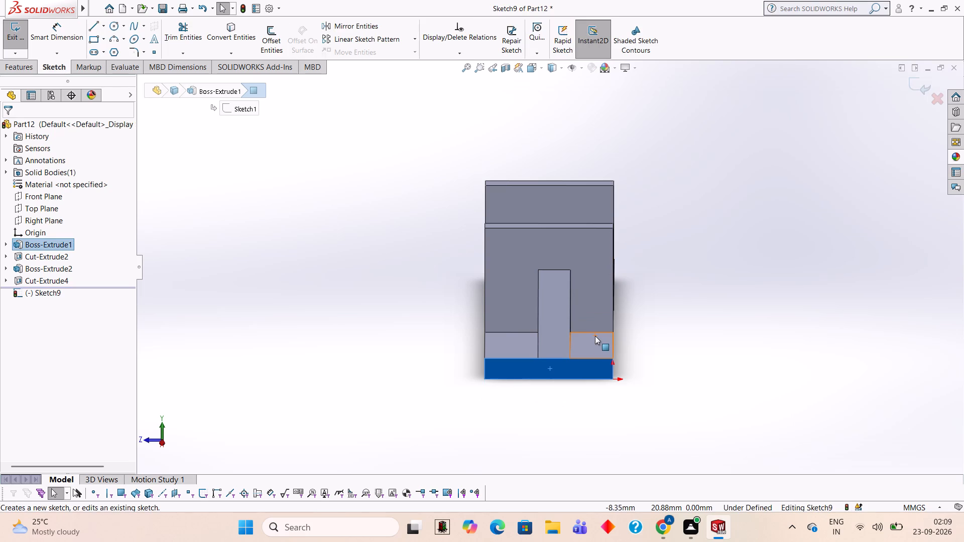
key(ctrl+8)
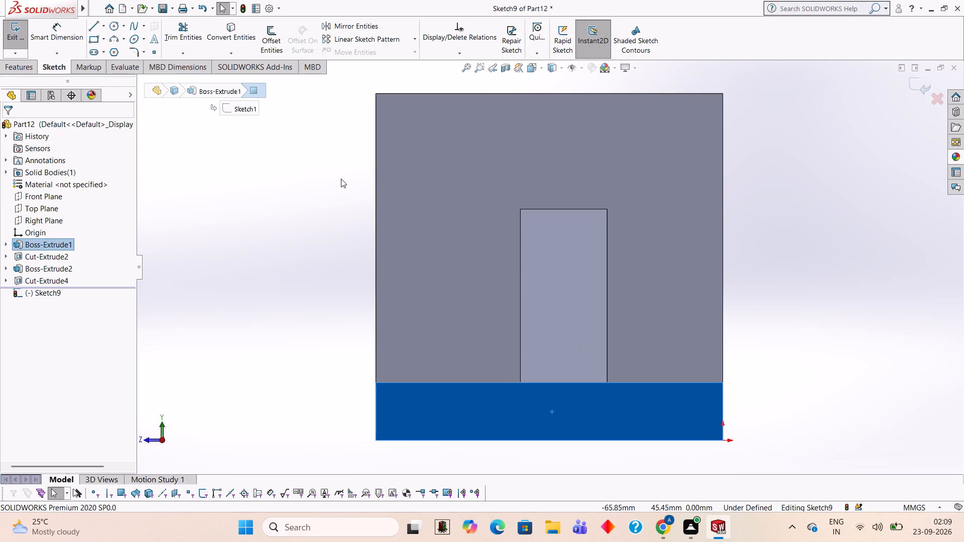
click(100, 27)
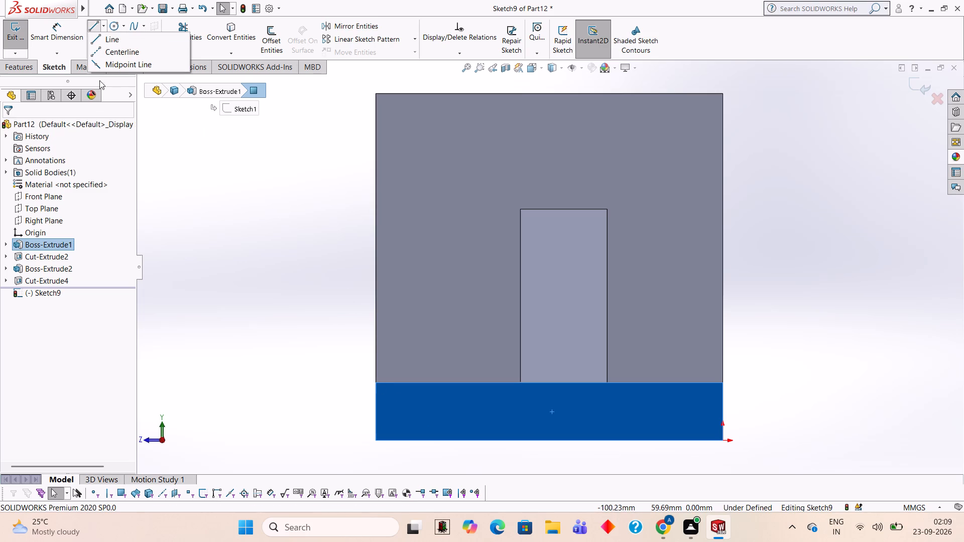
click(135, 35)
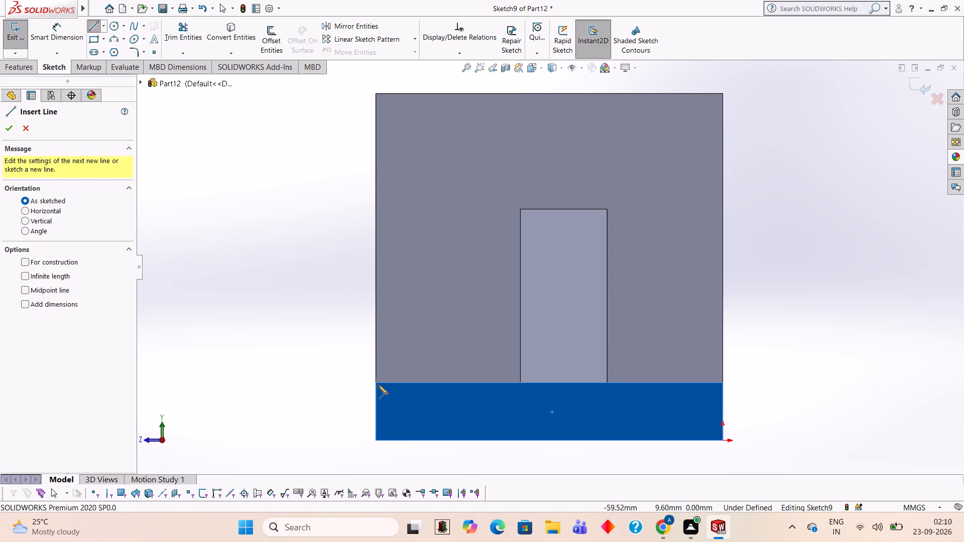
click(376, 381)
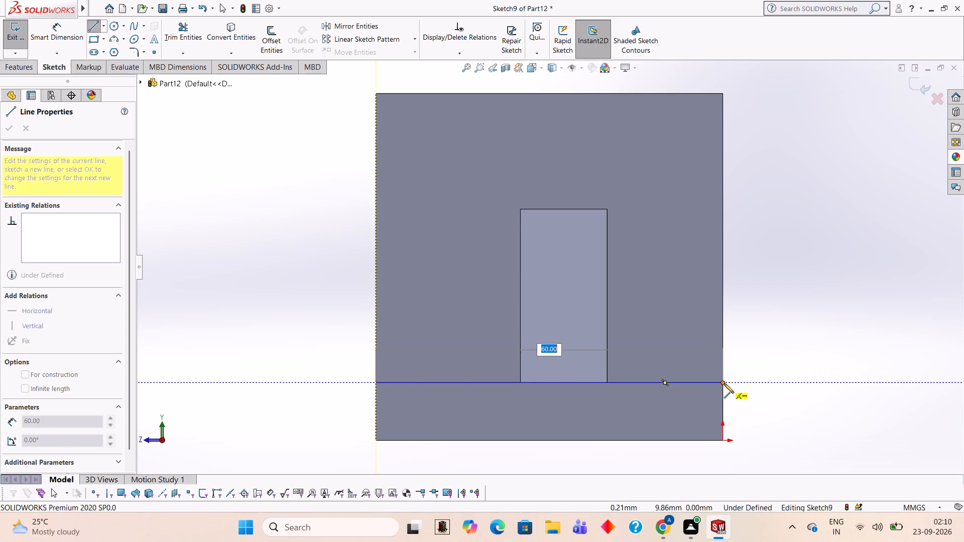
click(724, 383)
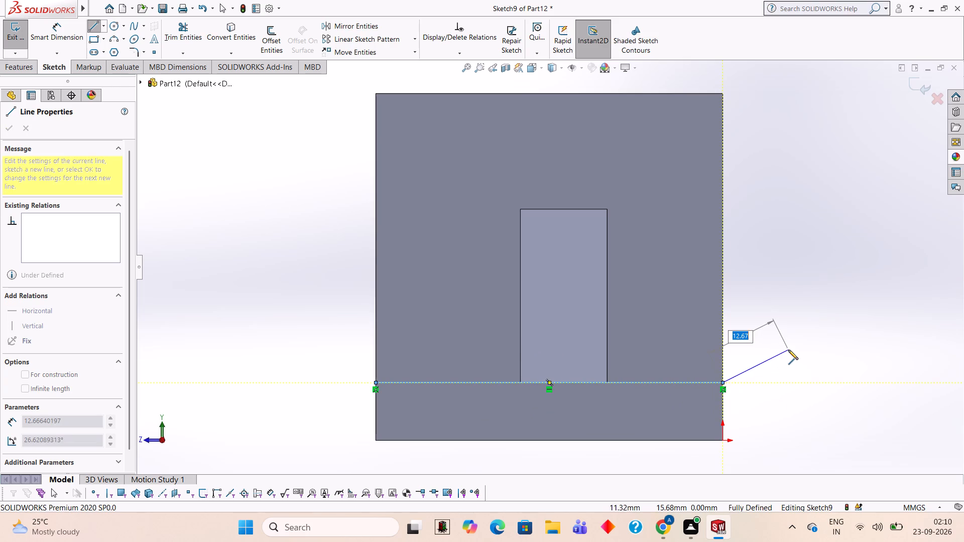
key(Escape)
Check the distance from the line's front endpoint to the rib's near bottom corner without placing a dimension.
click(57, 35)
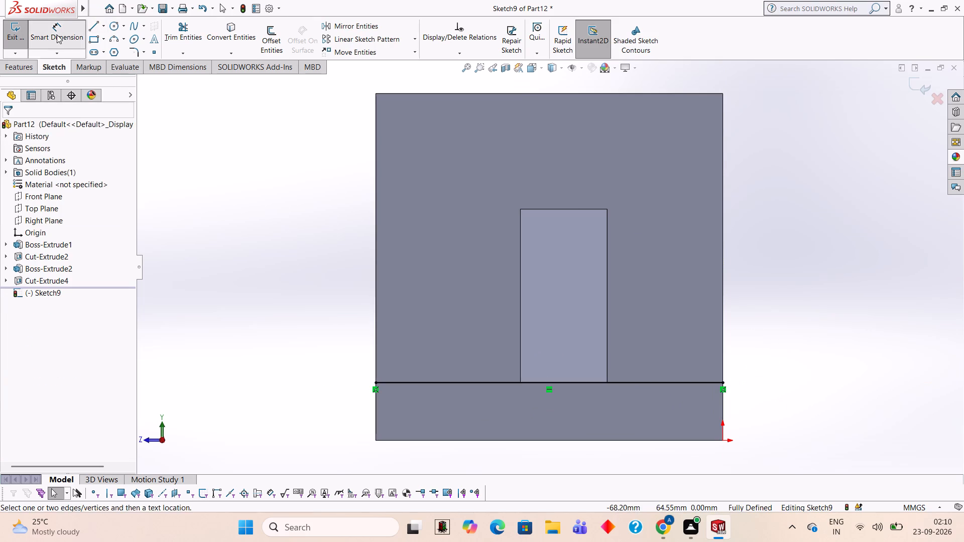
click(374, 382)
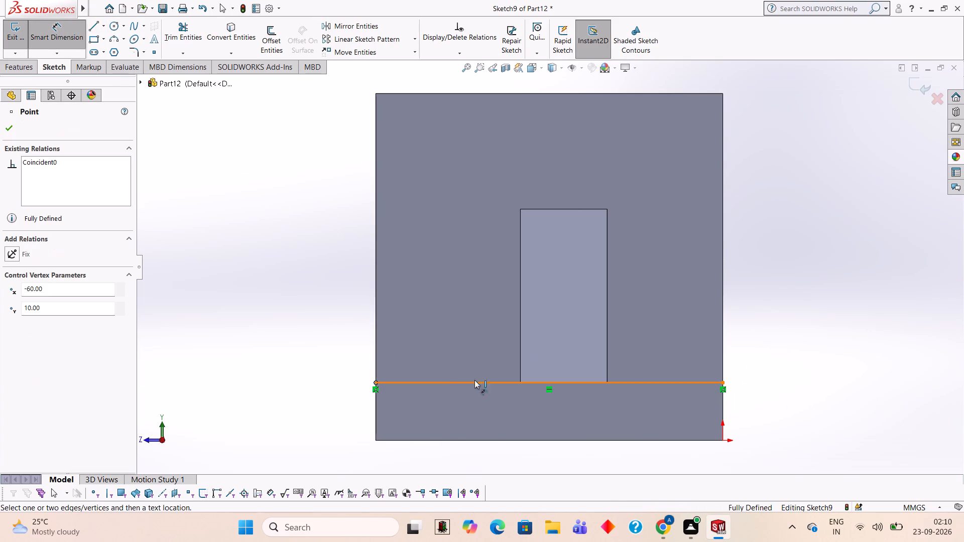
click(520, 382)
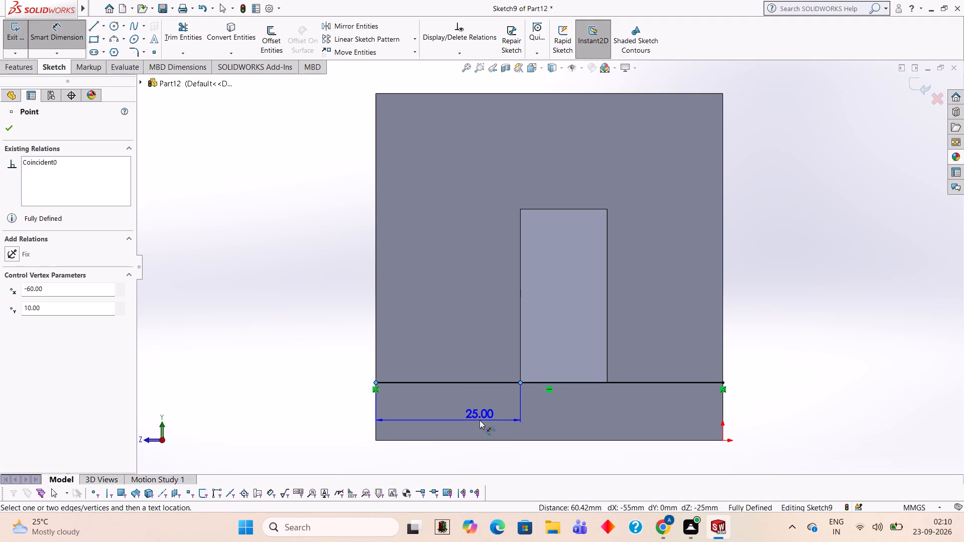
key(Escape)
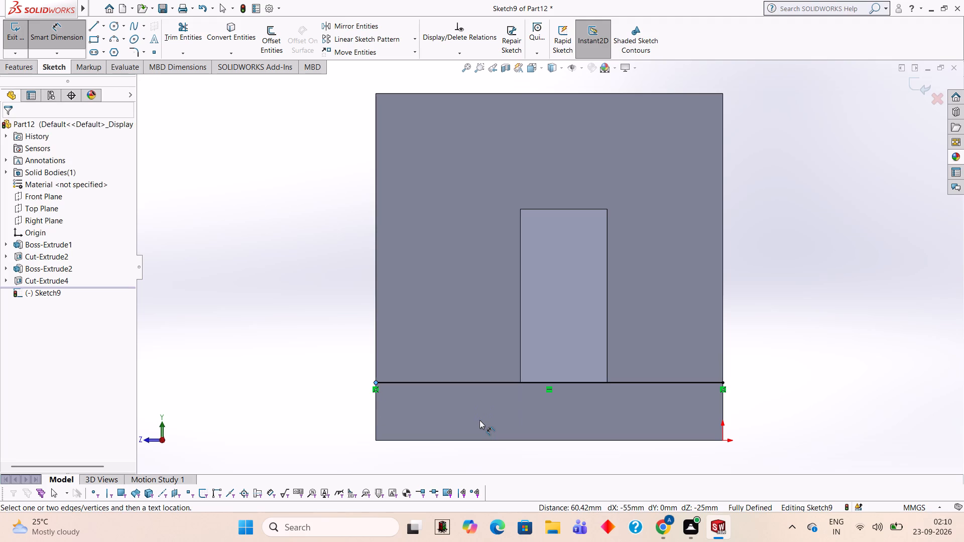
Add a driven dimension between the two endpoints of the line along the flange's top edge.
click(723, 382)
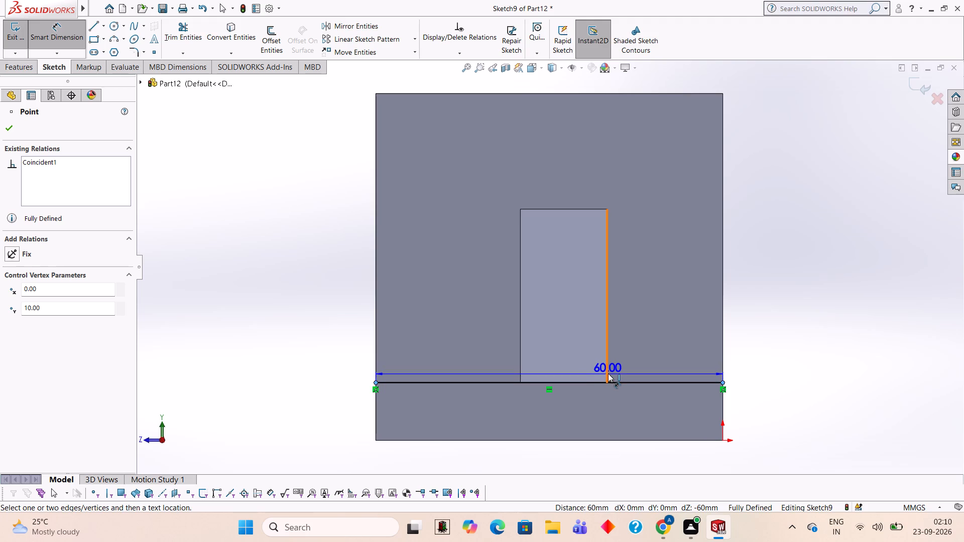
click(607, 373)
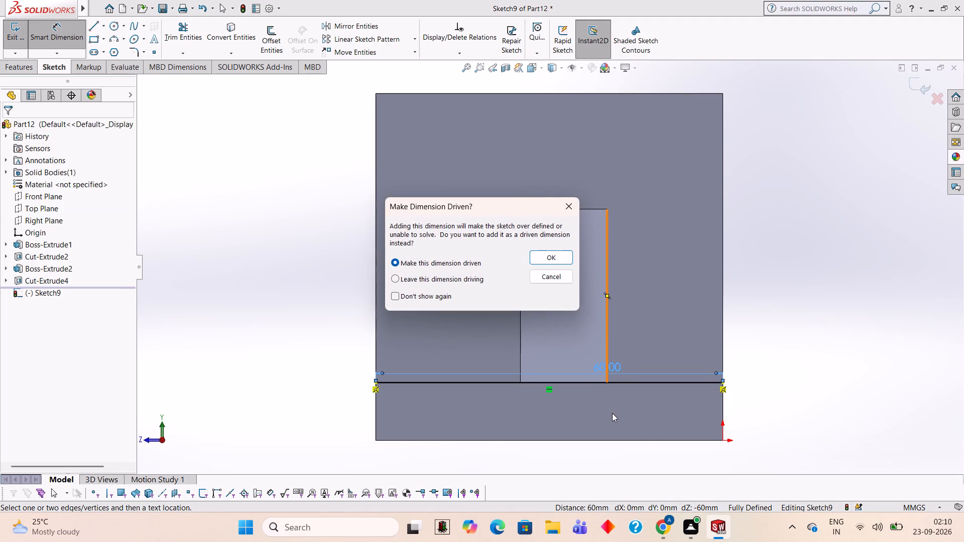
click(554, 257)
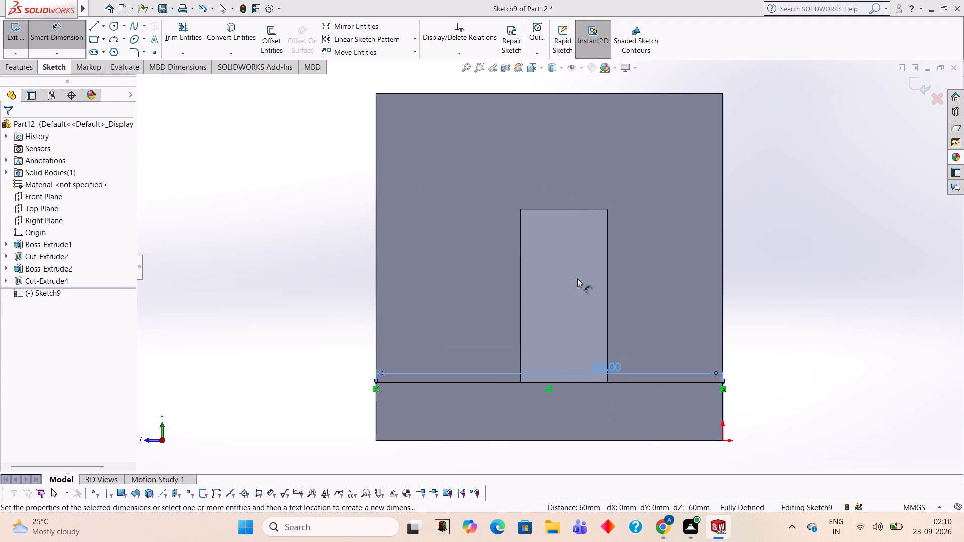
key(Escape)
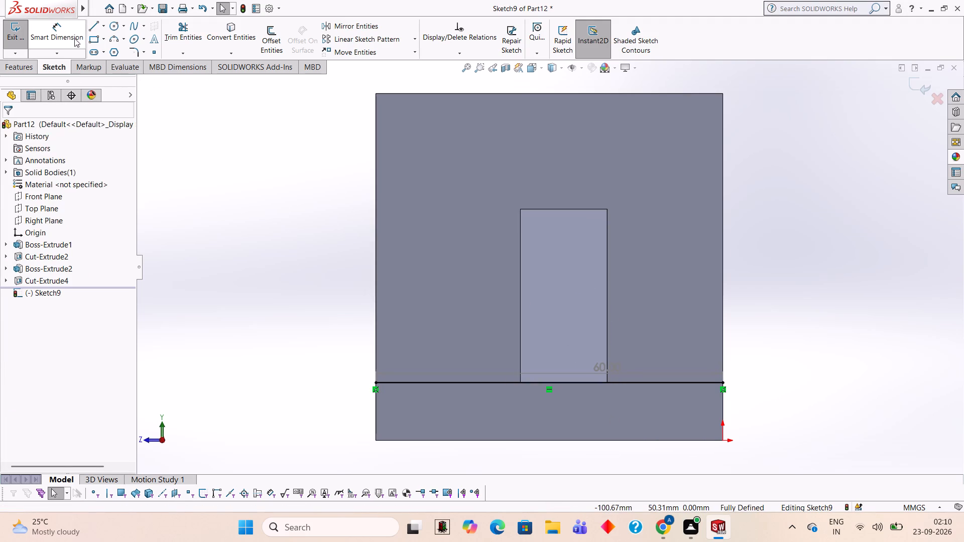
Check the distance from the rib's far bottom corner to the line's rear endpoint without placing a dimension.
click(77, 30)
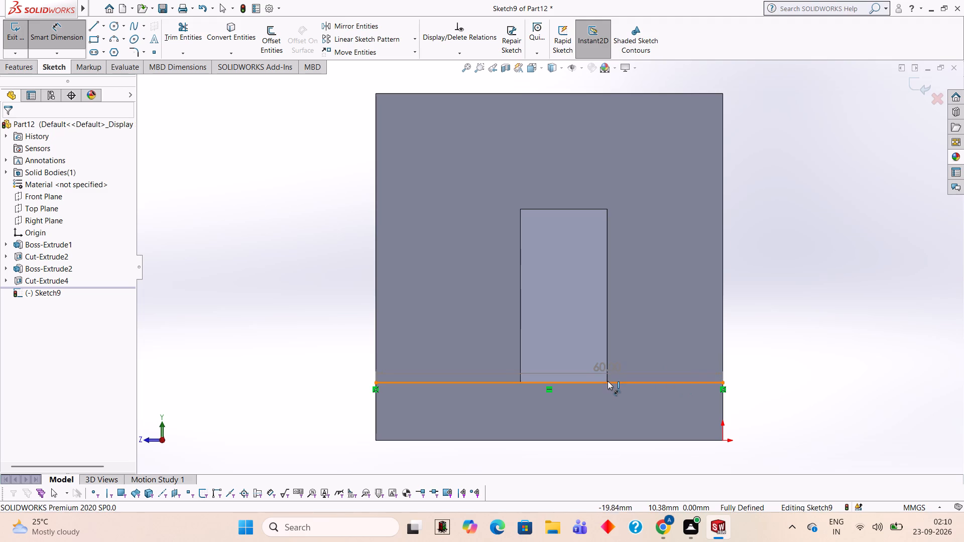
click(608, 381)
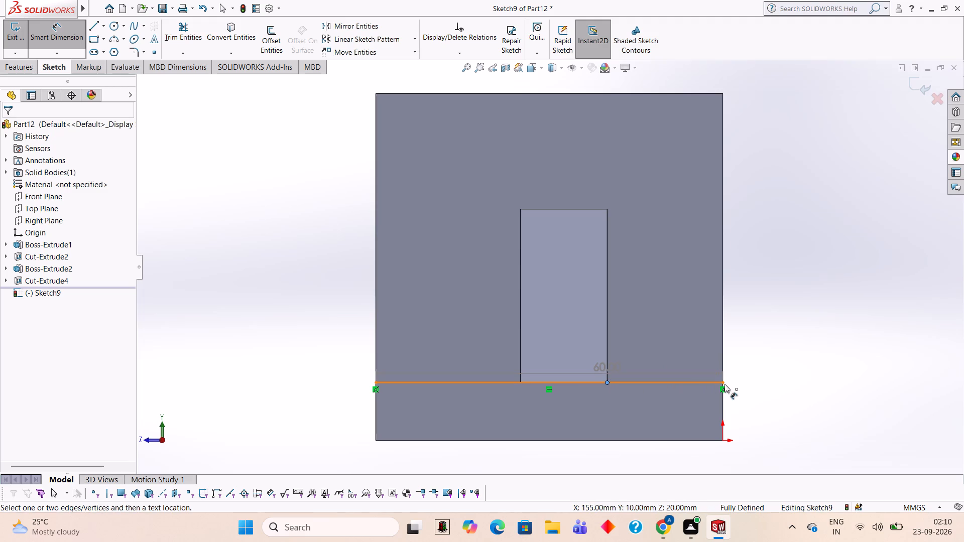
click(722, 383)
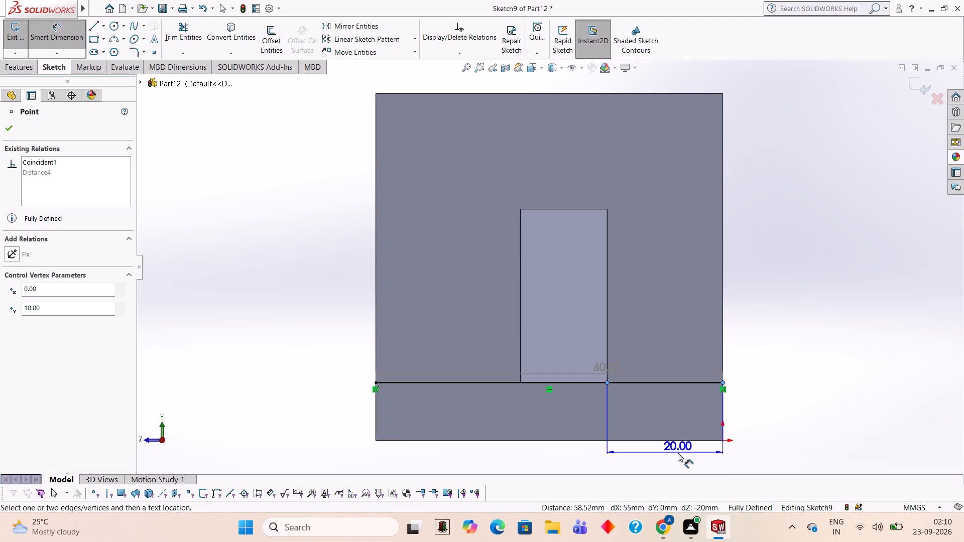
key(Escape)
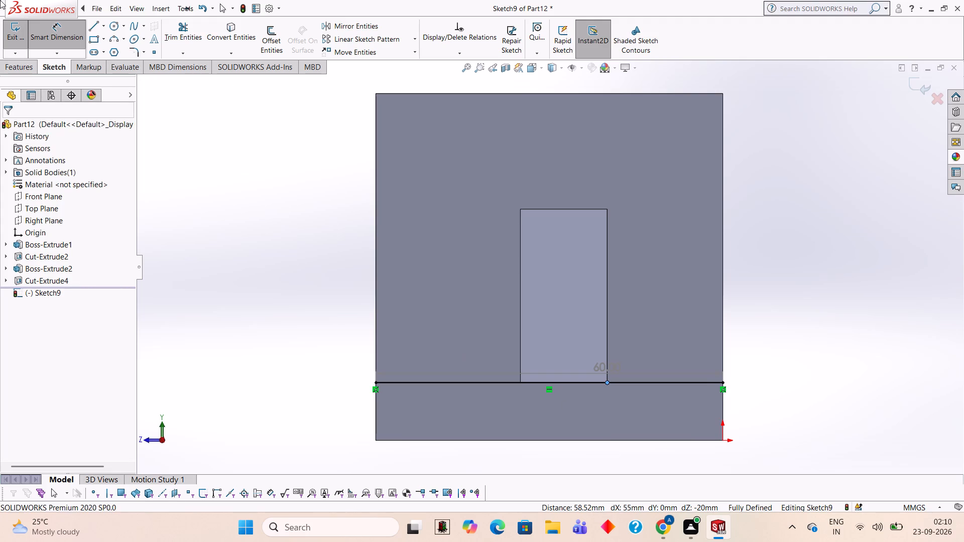
Draw a 25 mm horizontal line along the end face's bottom edge, starting from the front bottom corner.
click(91, 27)
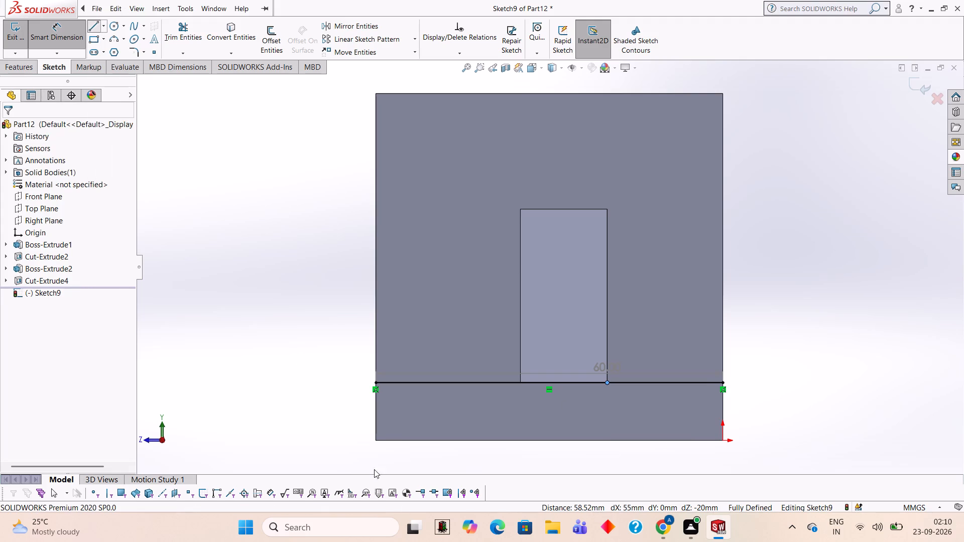
click(375, 440)
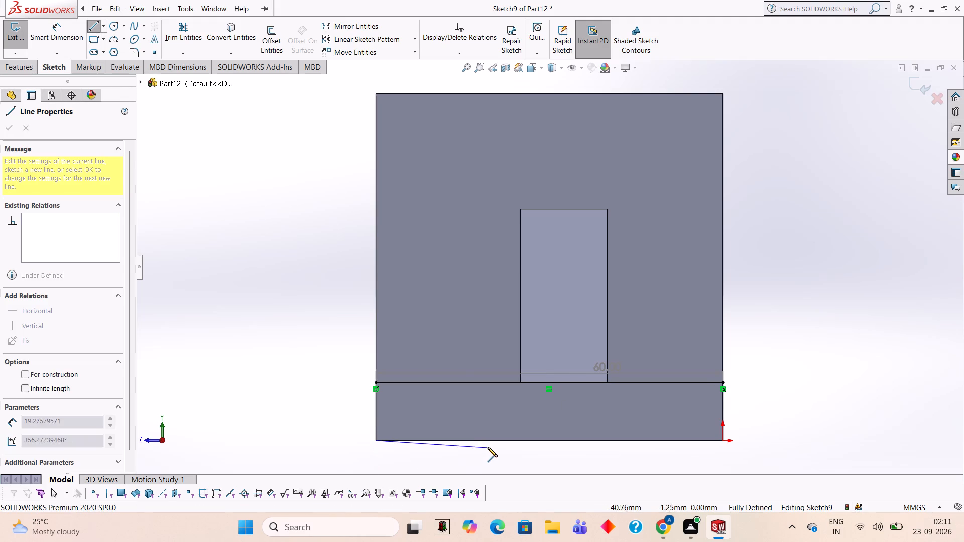
text(25)
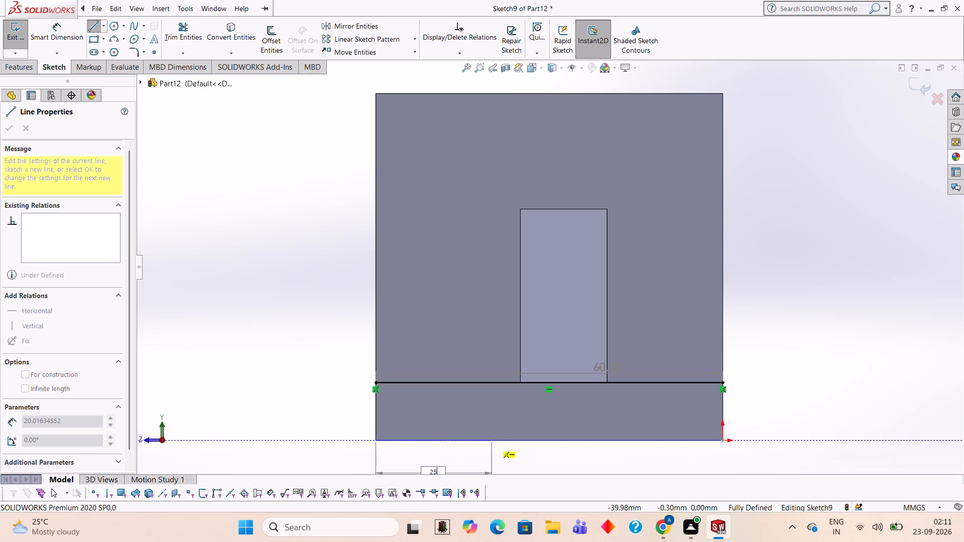
key(Return)
key(Escape)
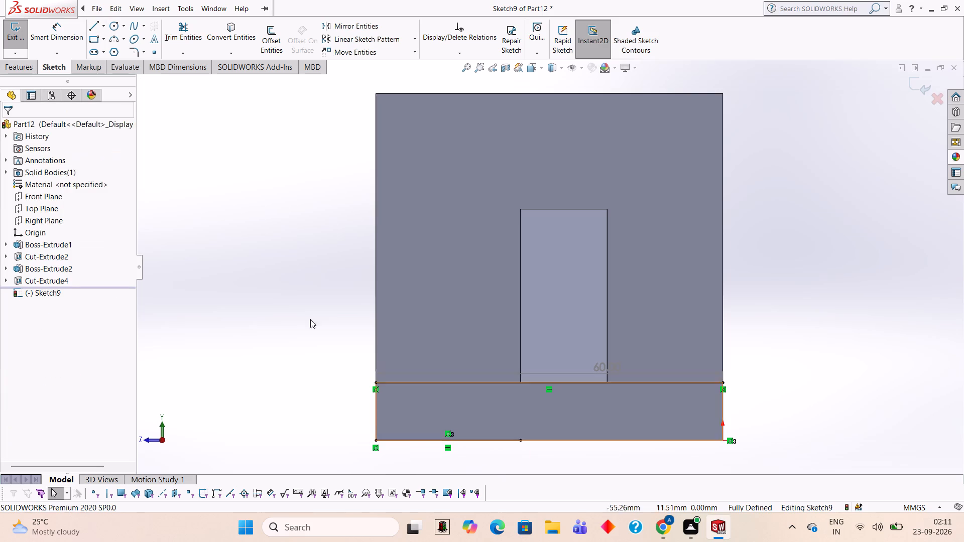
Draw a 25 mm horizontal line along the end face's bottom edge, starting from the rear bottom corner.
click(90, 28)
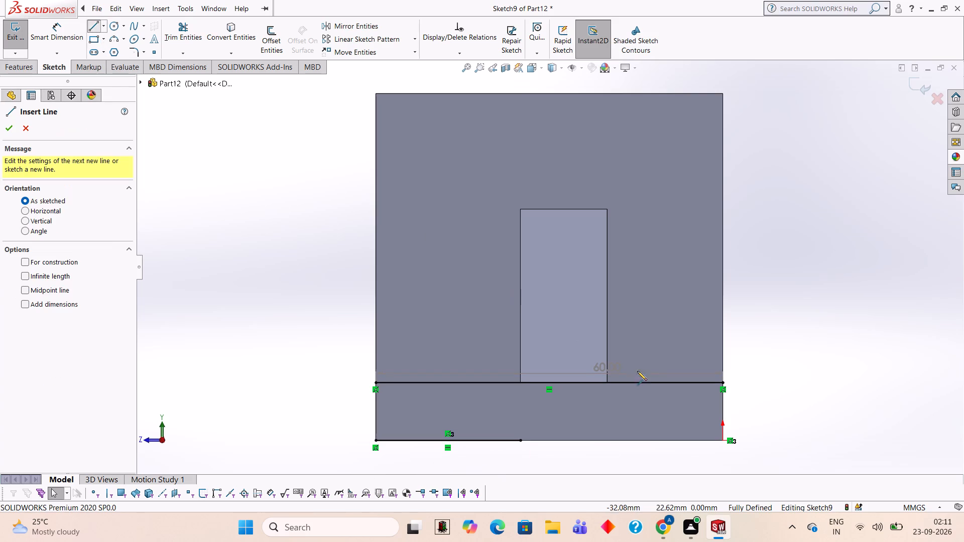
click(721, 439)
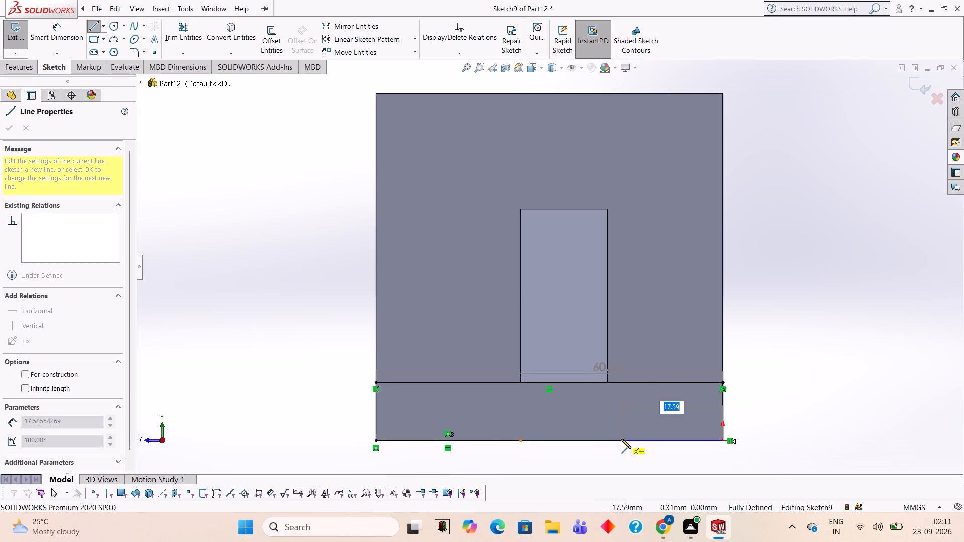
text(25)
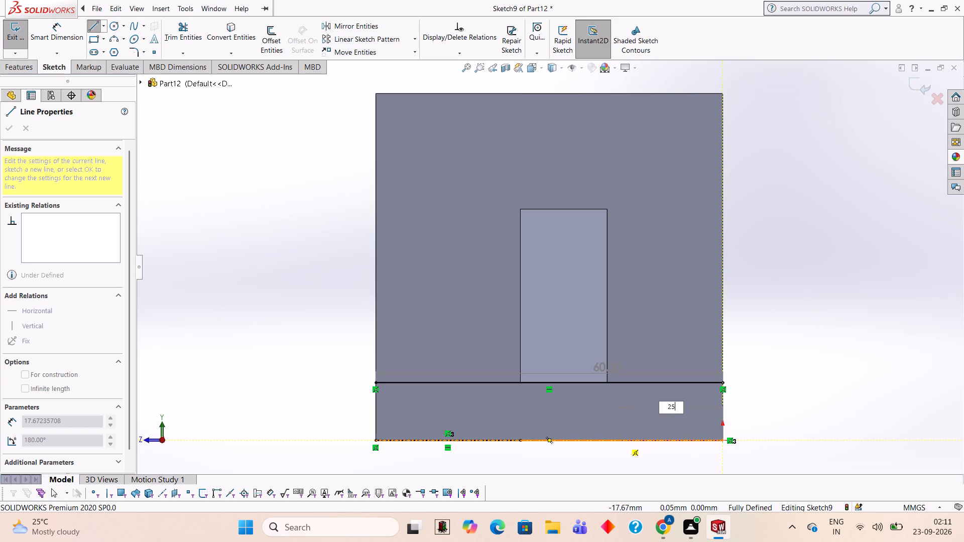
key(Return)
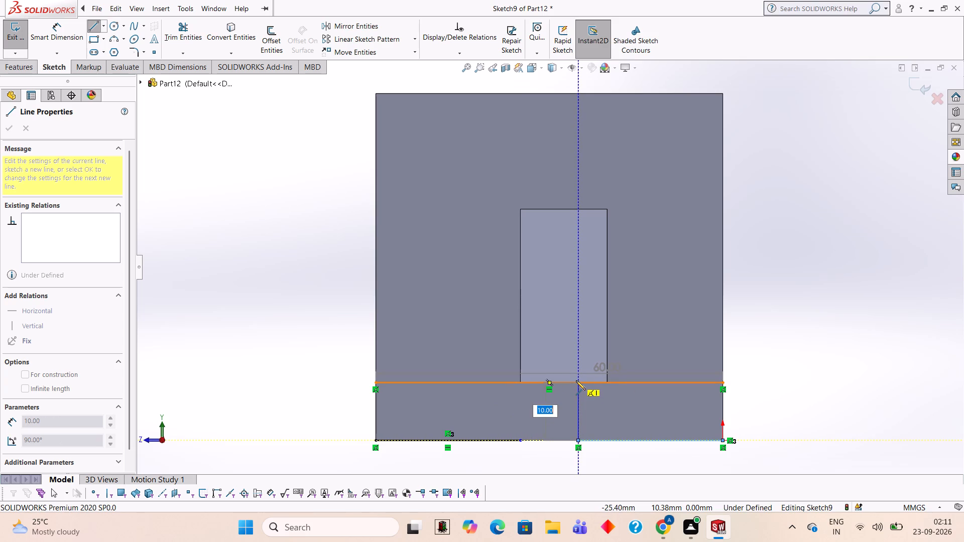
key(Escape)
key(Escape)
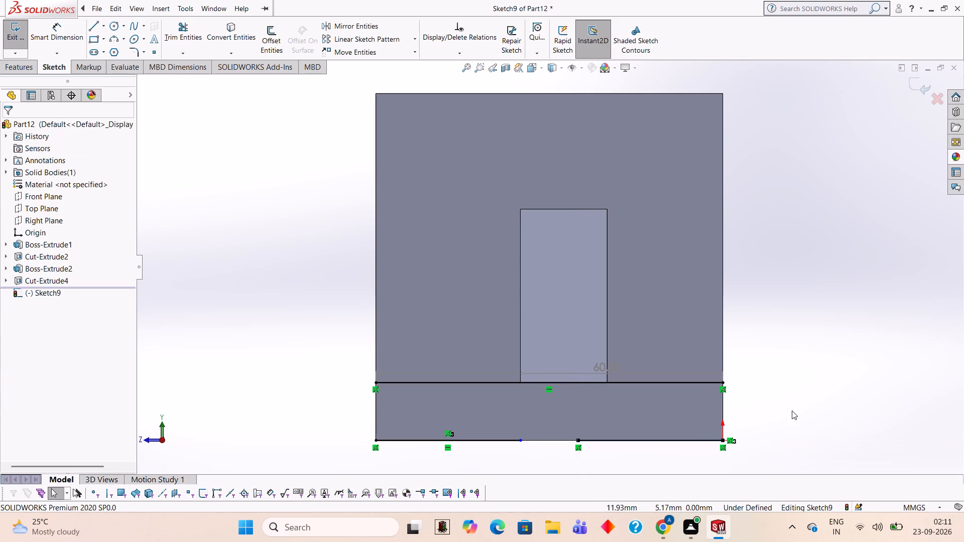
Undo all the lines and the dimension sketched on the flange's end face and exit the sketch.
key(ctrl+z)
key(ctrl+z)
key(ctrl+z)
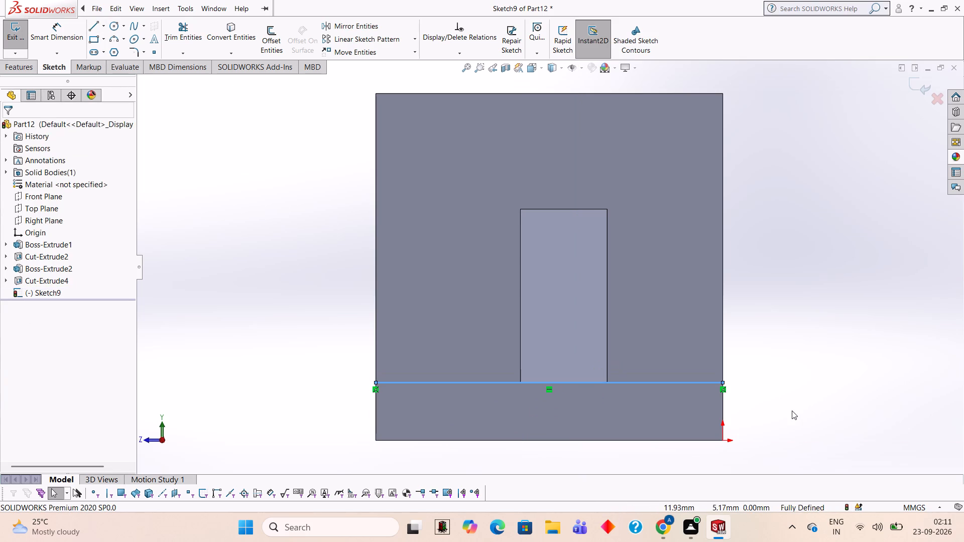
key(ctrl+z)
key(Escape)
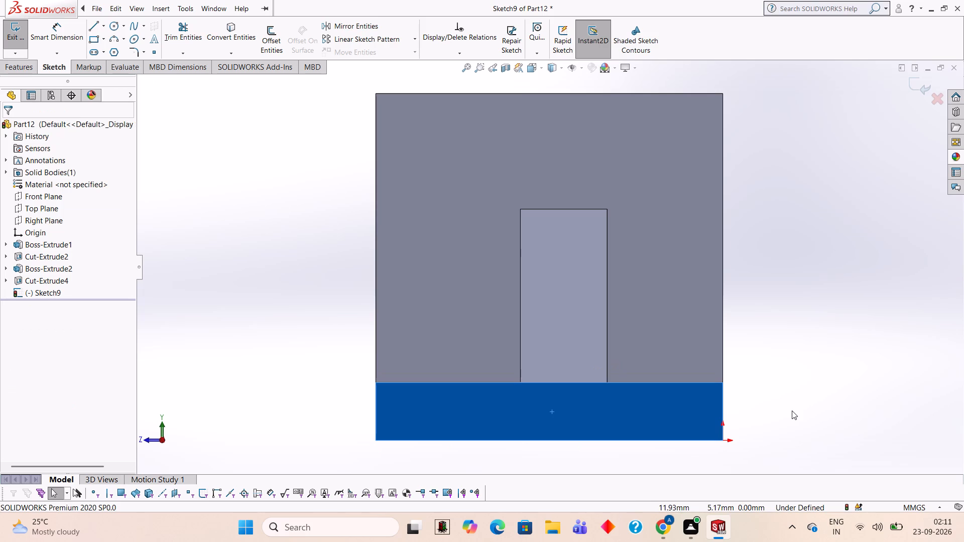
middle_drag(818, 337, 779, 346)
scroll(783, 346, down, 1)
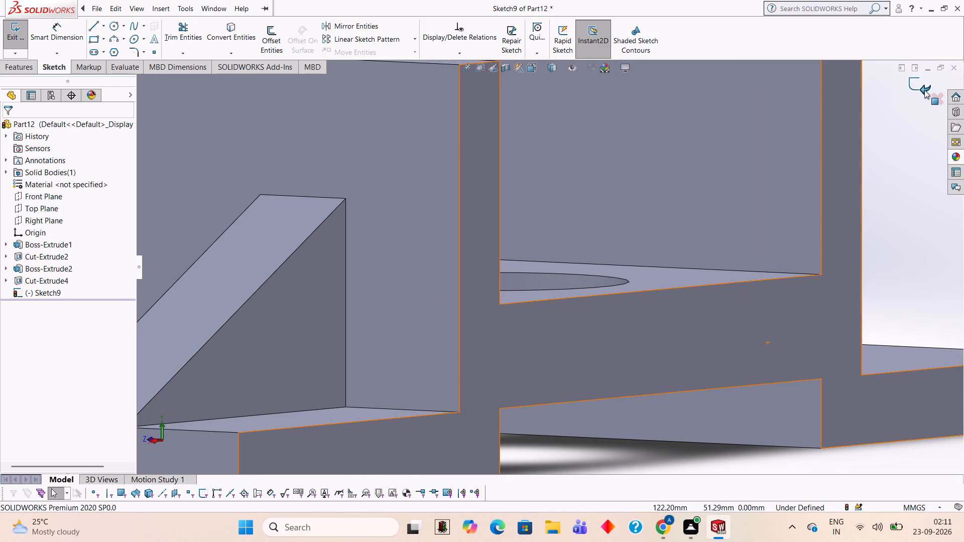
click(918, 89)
On the triangular rib's rear side face, sketch a closed right triangle tracing the rib's three edges.
middle_click(858, 320)
scroll(858, 320, up, 3)
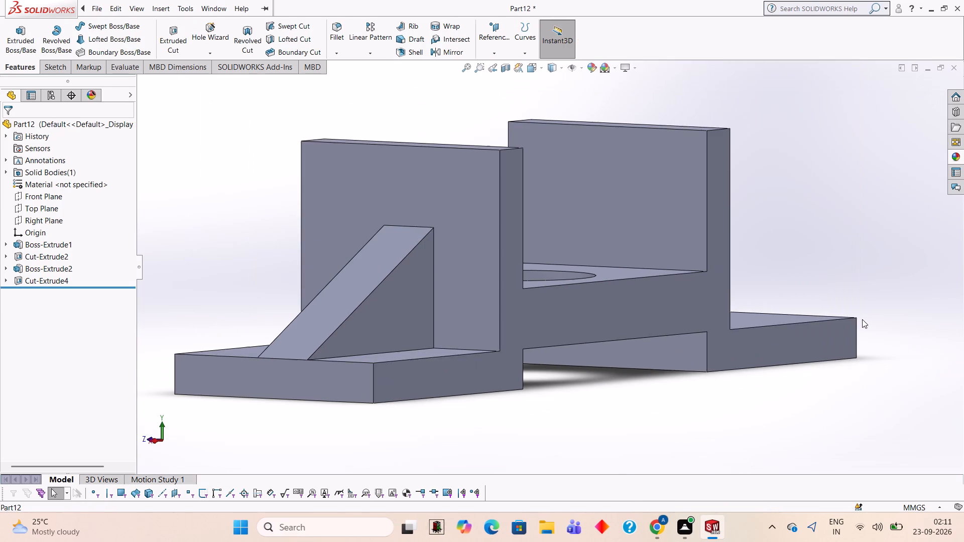
click(382, 313)
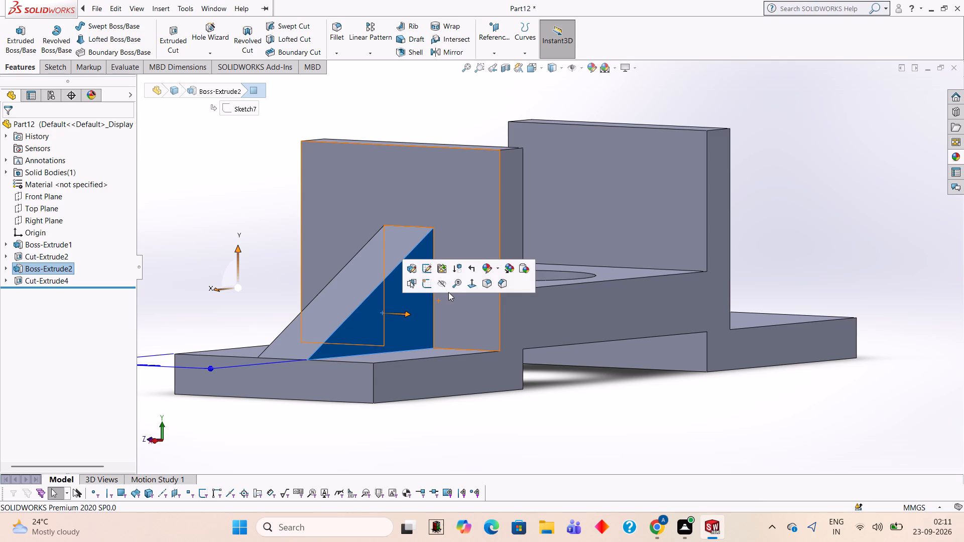
click(422, 281)
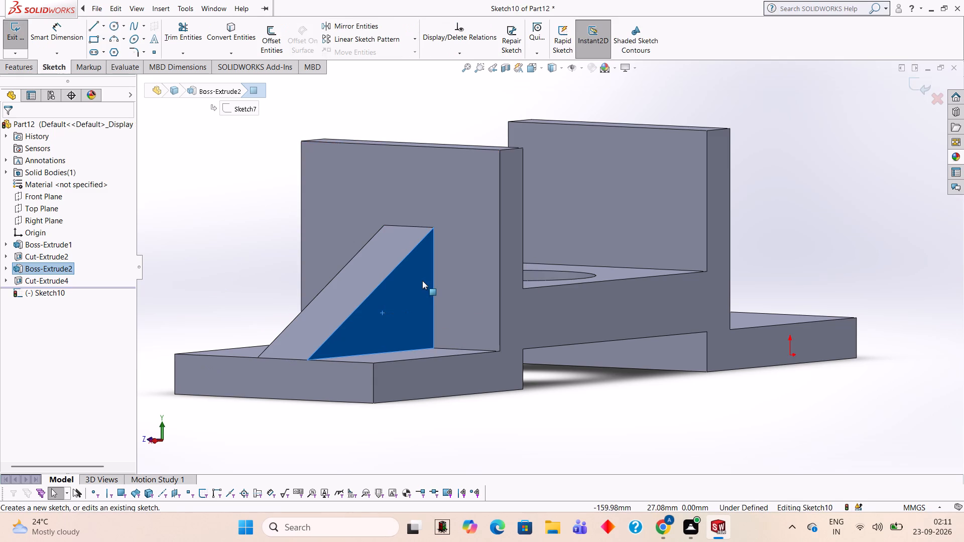
key(ctrl+8)
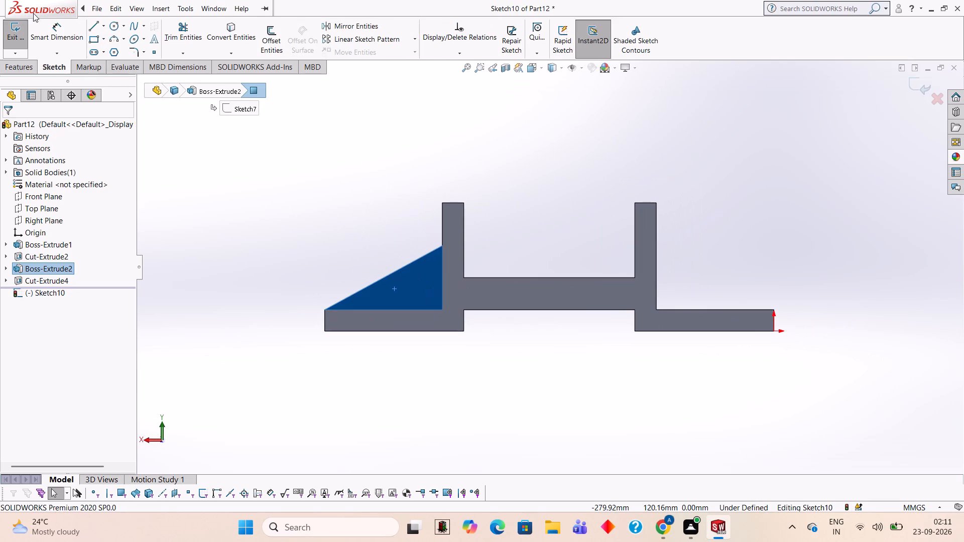
click(93, 23)
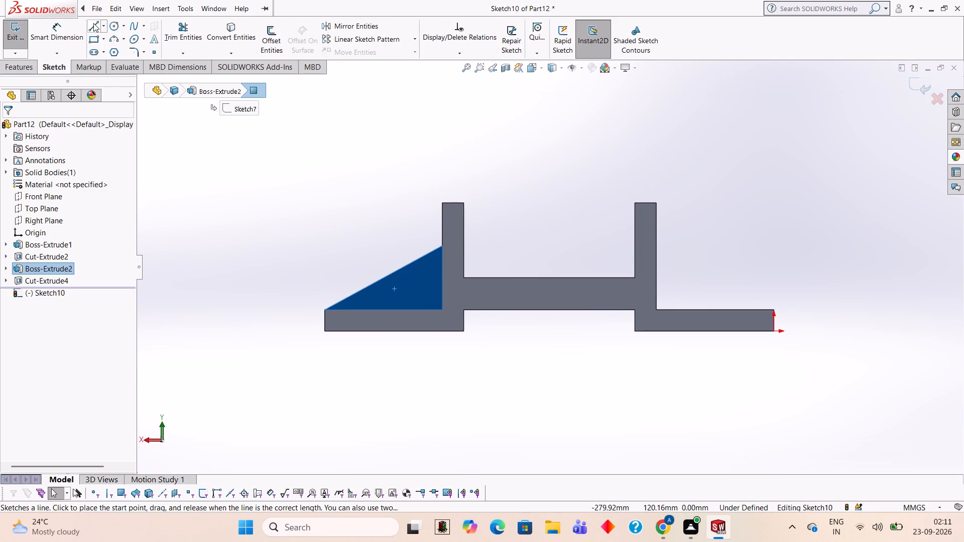
click(325, 309)
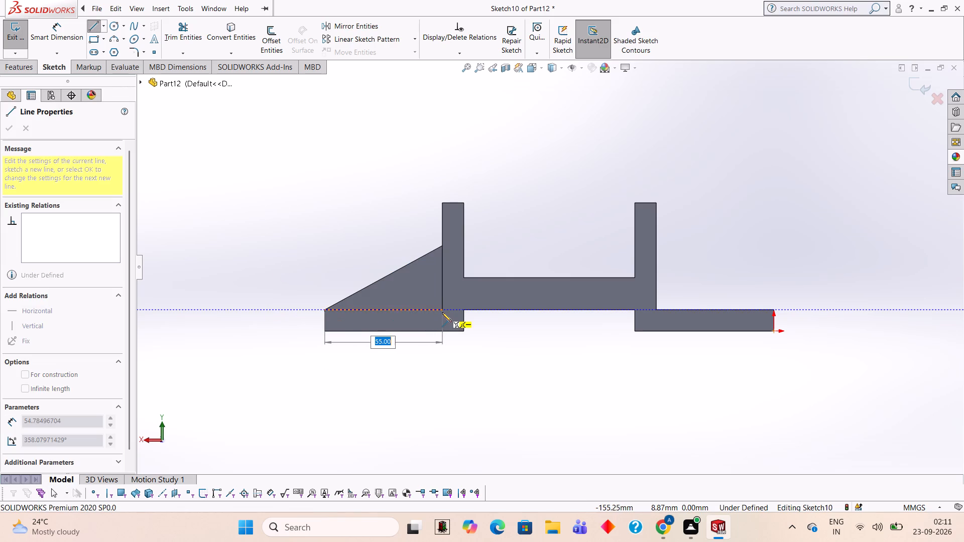
click(442, 310)
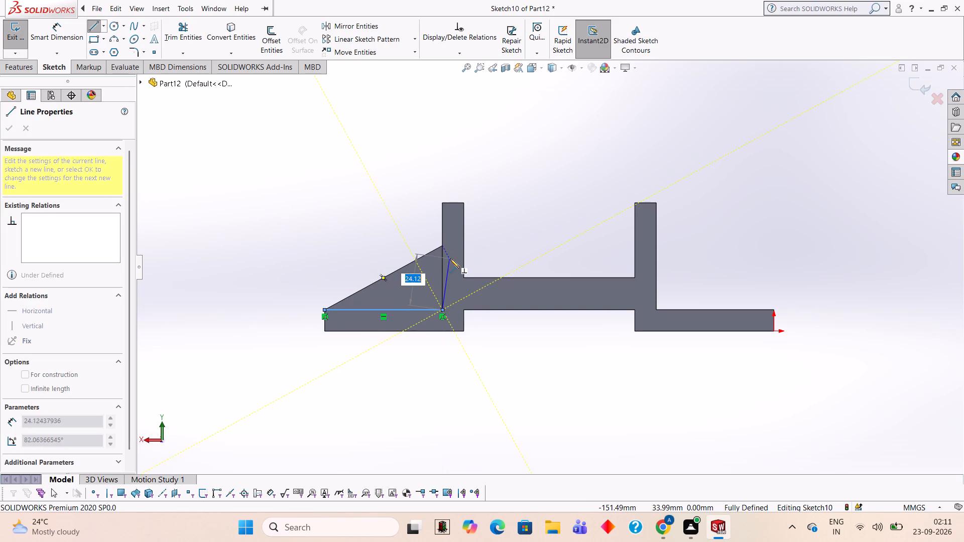
click(443, 245)
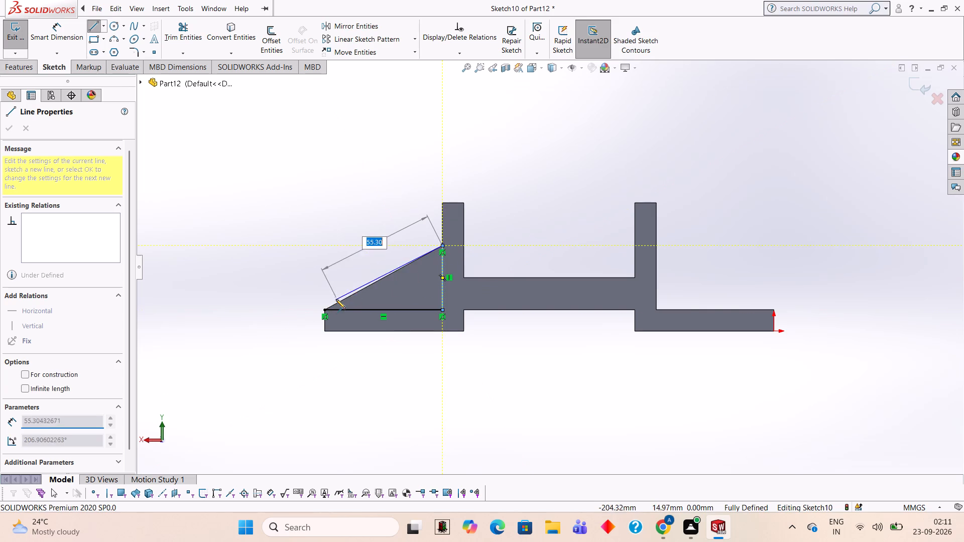
click(325, 307)
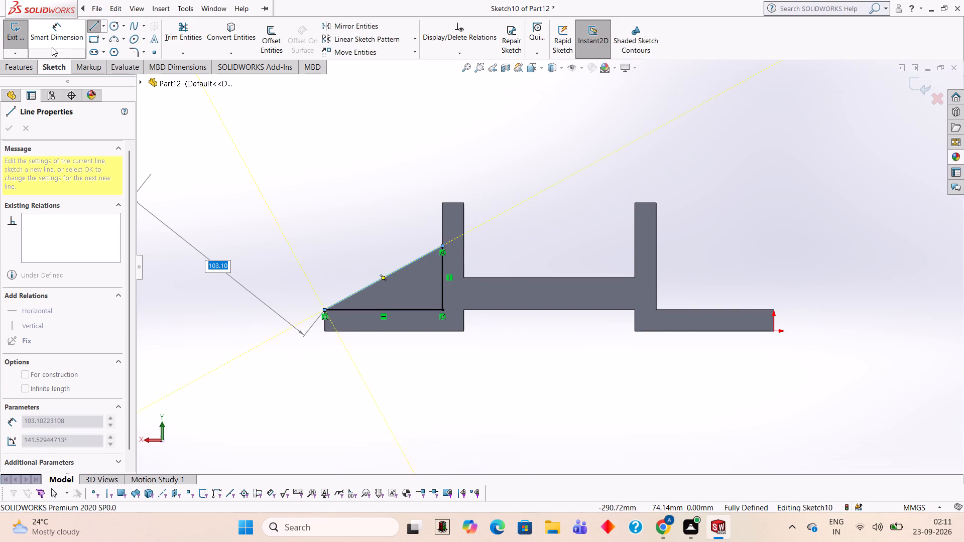
Extrude-cut the traced triangle 5 mm blind into the rib to thin it from its rear side.
click(20, 72)
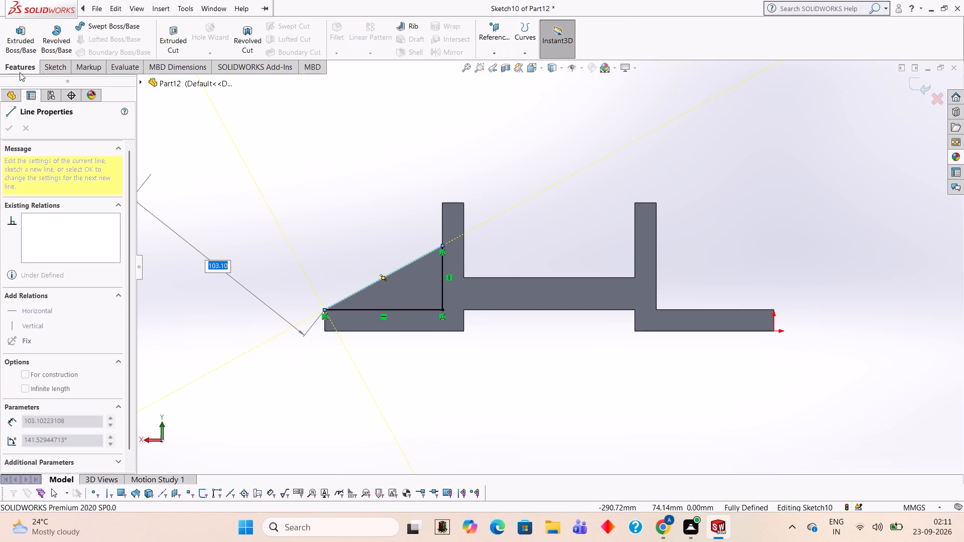
click(177, 40)
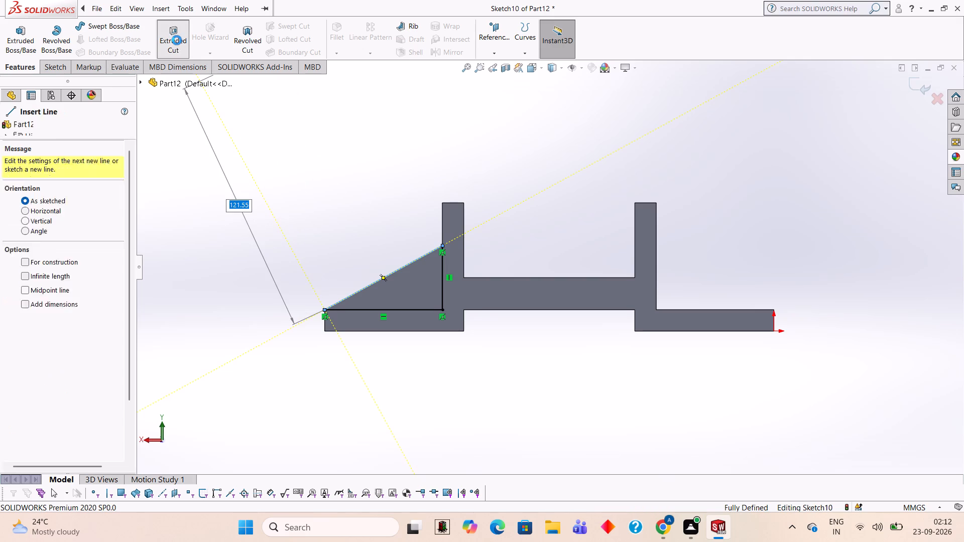
middle_drag(347, 180, 416, 285)
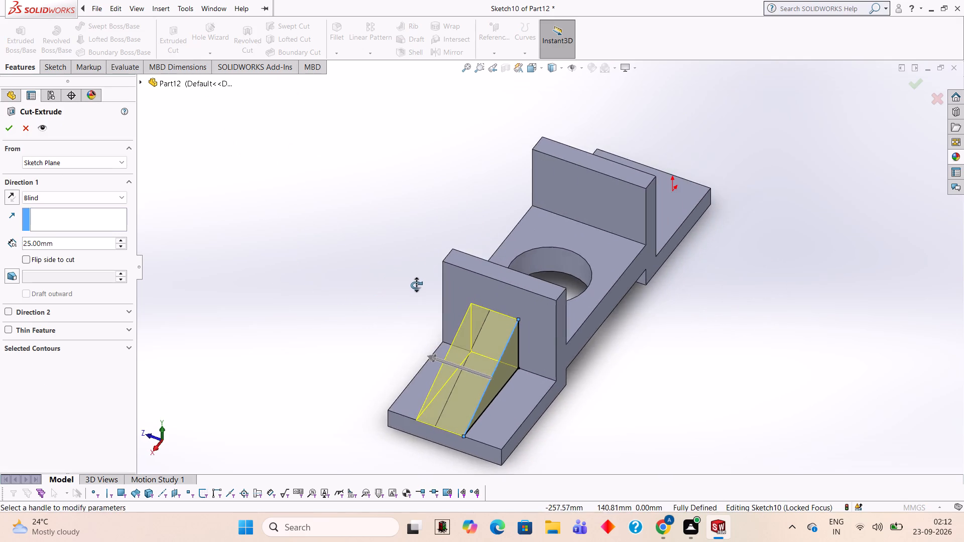
middle_drag(416, 285, 448, 258)
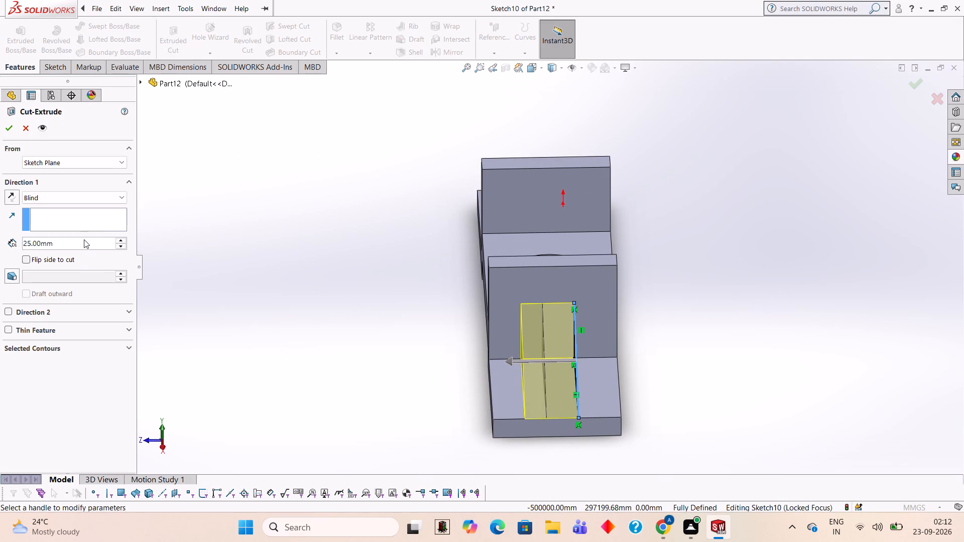
click(84, 239)
key(BackSpace)
key(BackSpace)
key(BackSpace)
key(BackSpace)
key(BackSpace)
key(BackSpace)
key(BackSpace)
key(BackSpace)
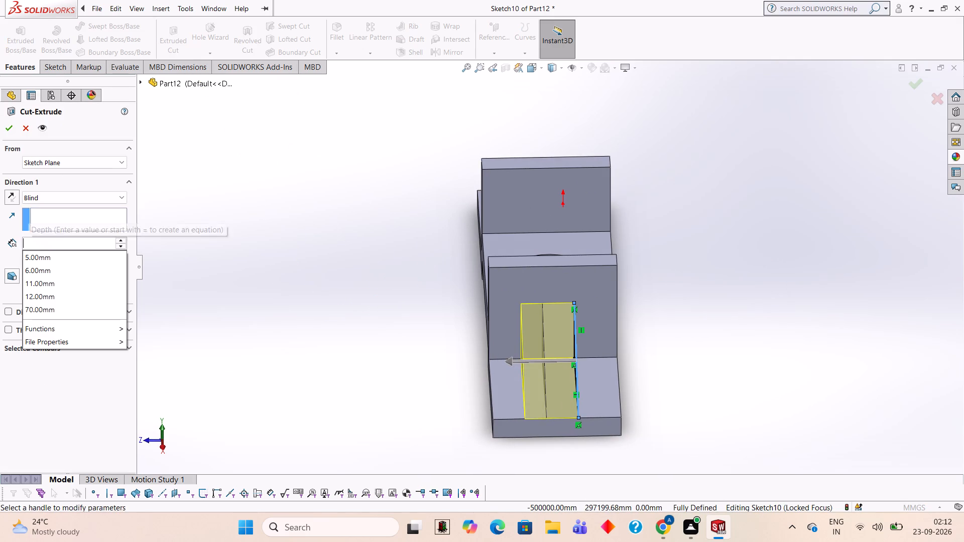
key(5)
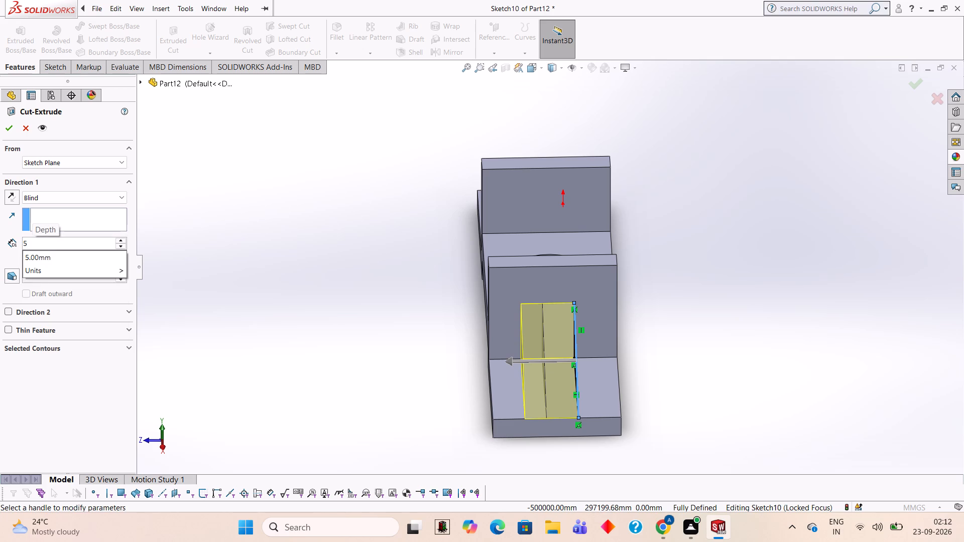
key(Return)
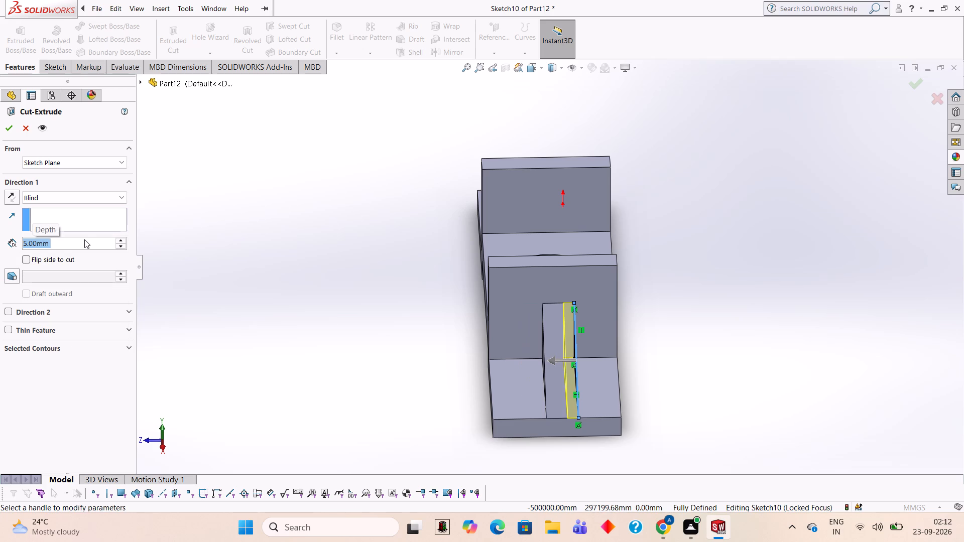
click(12, 133)
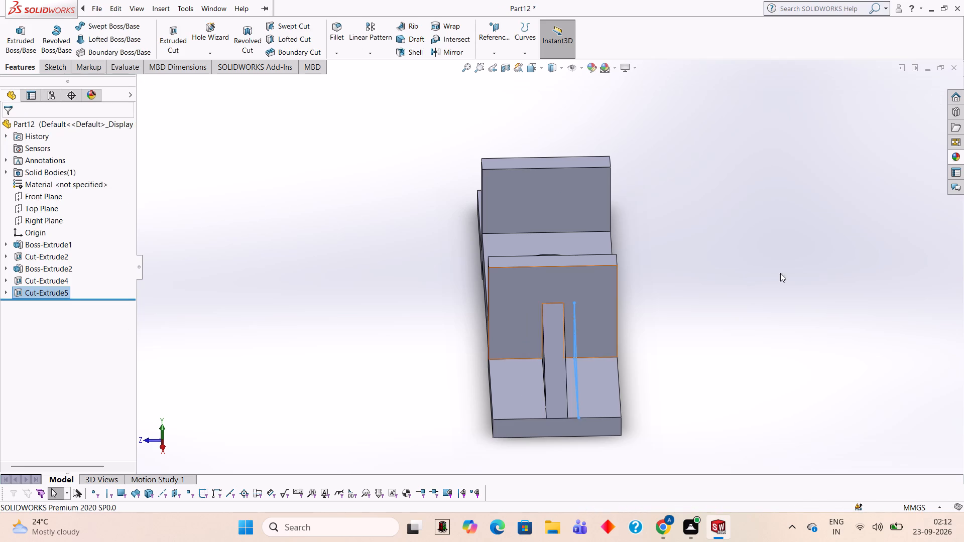
click(787, 272)
On the bracket's rear face, sketch a closed right triangle above the ribless flange, 30 mm up the upright and 55 mm along the flange top.
middle_drag(699, 304, 734, 320)
scroll(733, 320, up, 1)
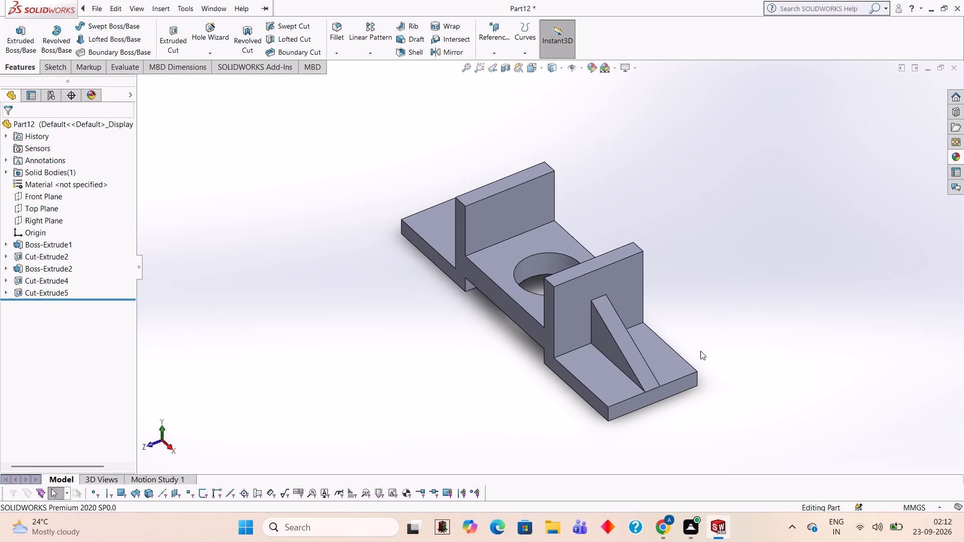
middle_drag(704, 358, 718, 365)
middle_drag(717, 277, 791, 275)
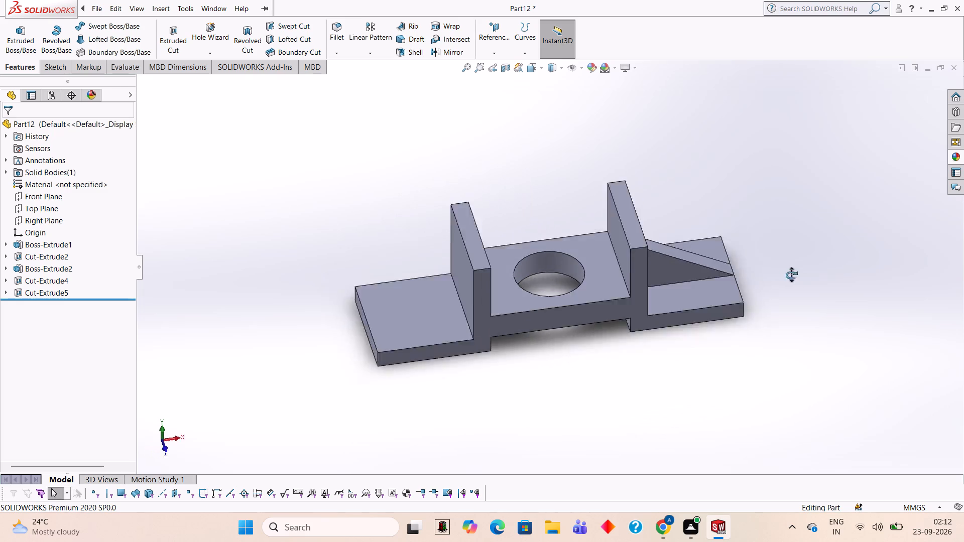
middle_drag(791, 275, 833, 273)
middle_drag(742, 330, 819, 300)
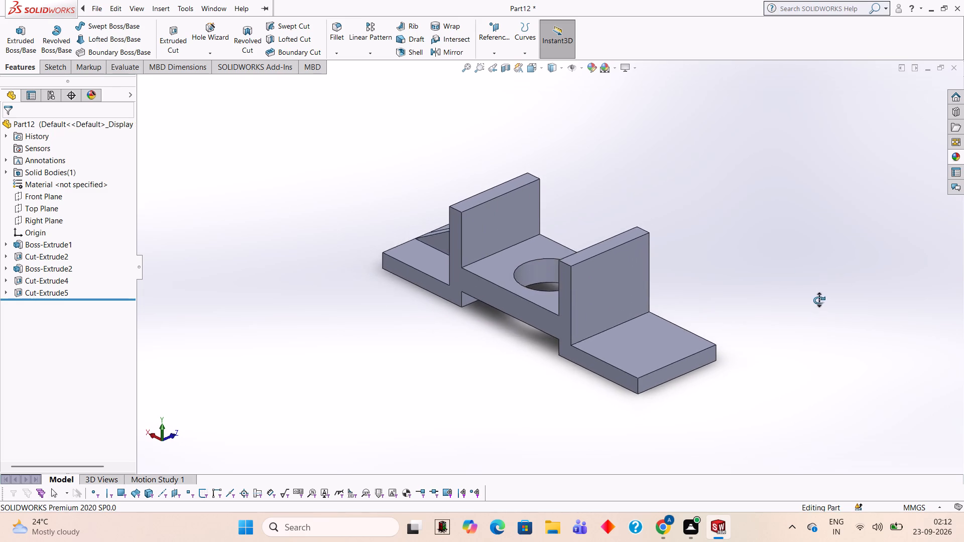
middle_drag(819, 300, 819, 291)
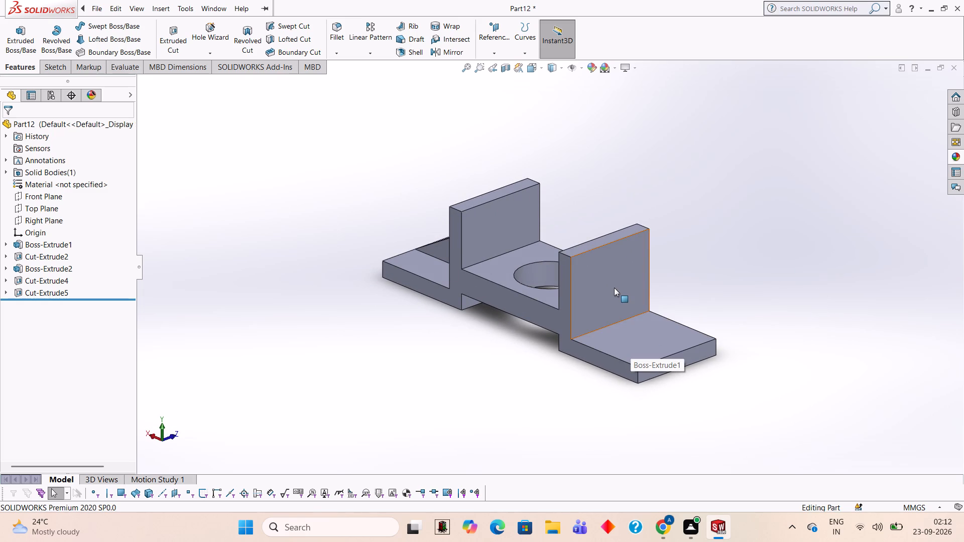
click(562, 320)
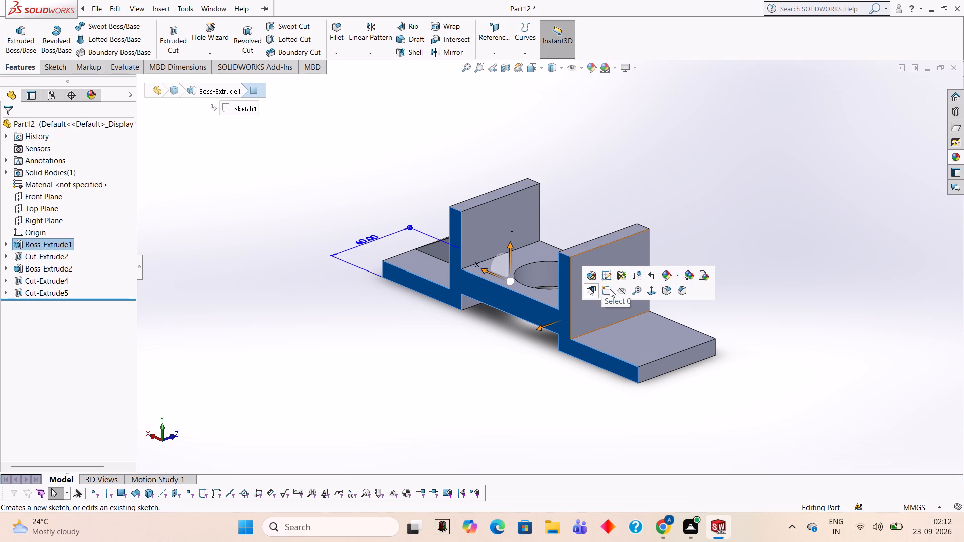
click(610, 289)
key(ctrl+8)
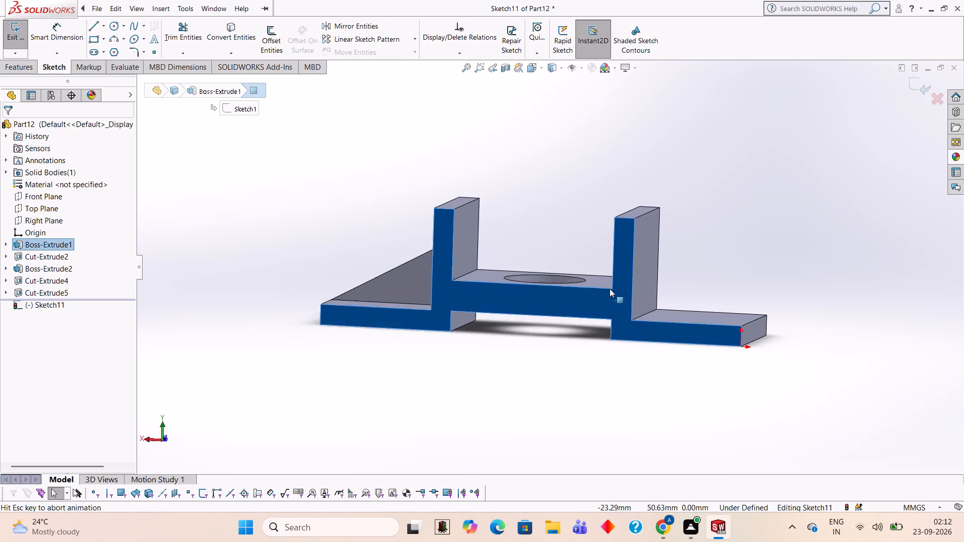
click(95, 25)
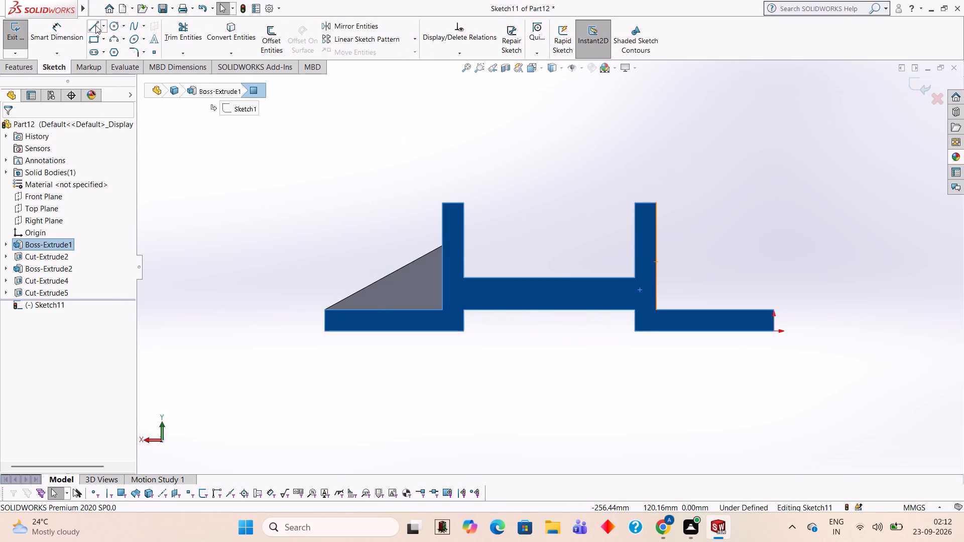
click(656, 310)
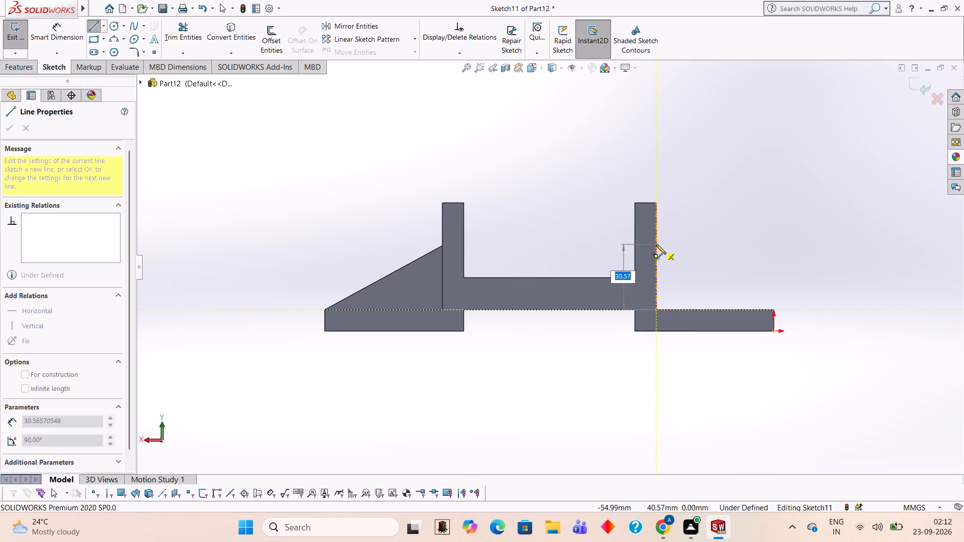
text(30)
key(Return)
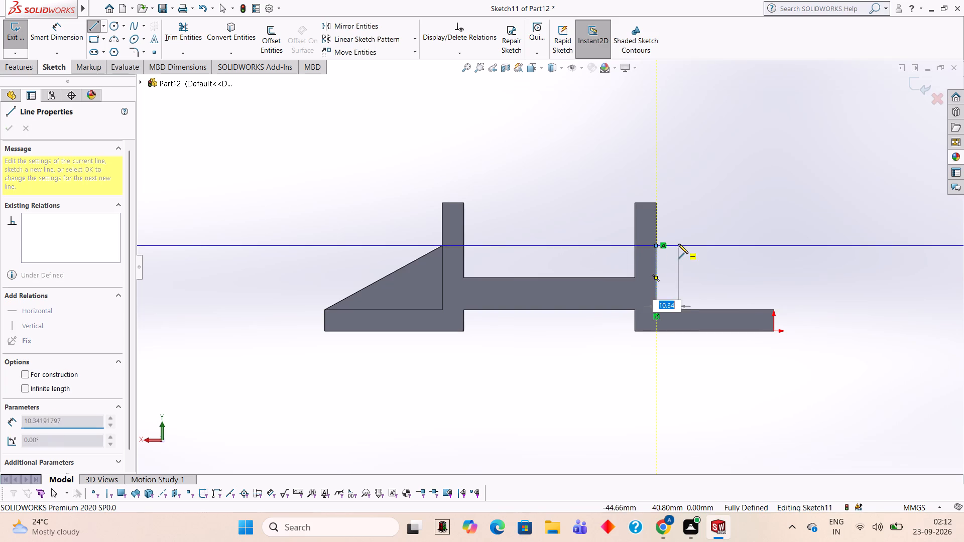
click(772, 309)
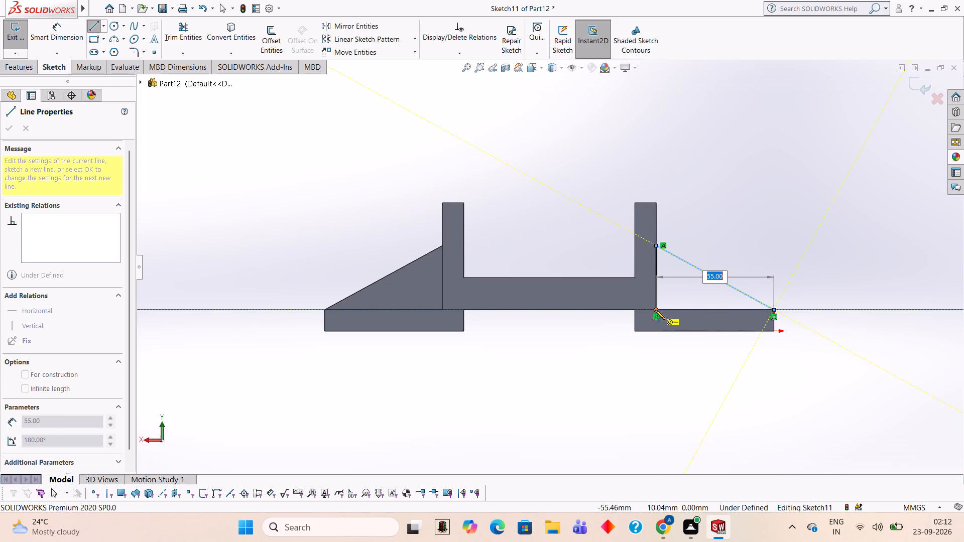
click(655, 310)
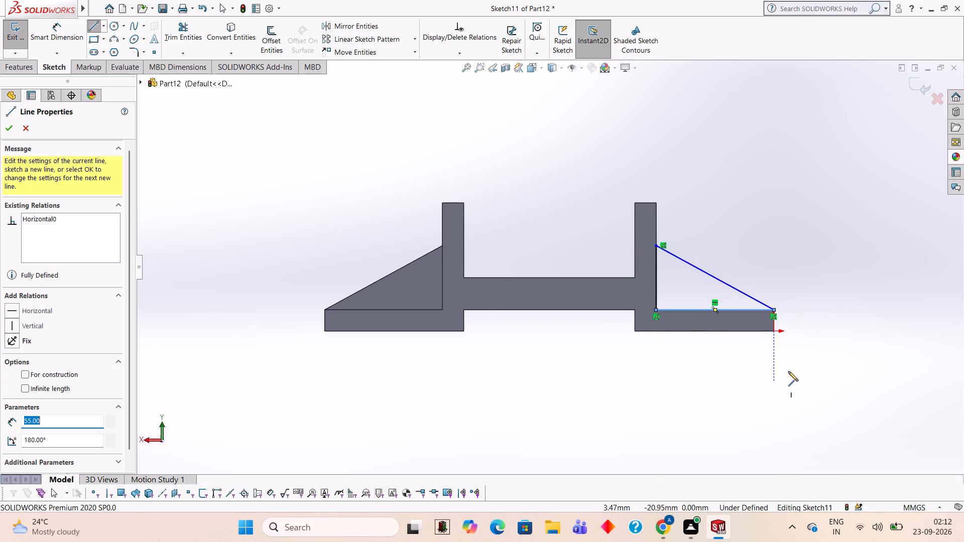
key(Escape)
Extrude the triangle as a merged blind boss 35 mm deep, reversed to run inward across the flange.
middle_drag(857, 253, 849, 293)
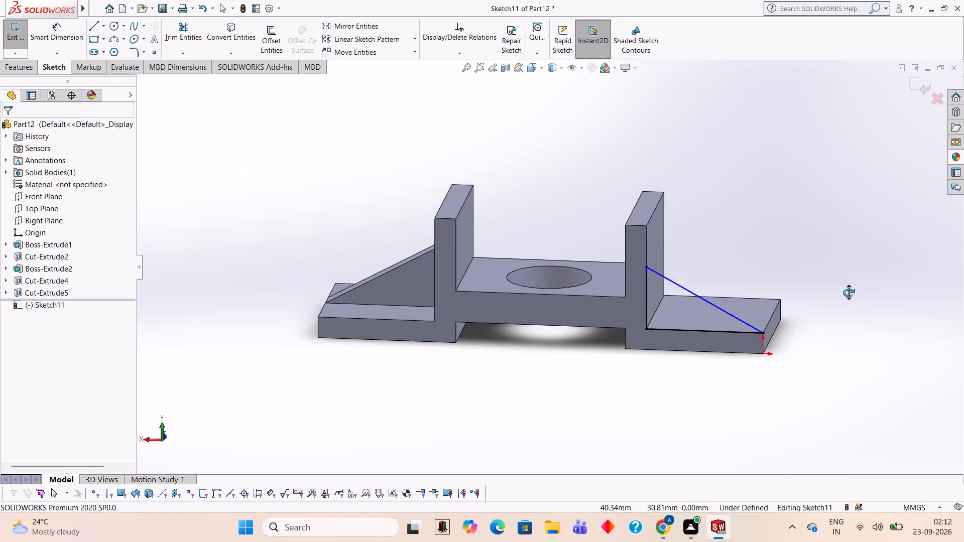
middle_drag(849, 293, 839, 318)
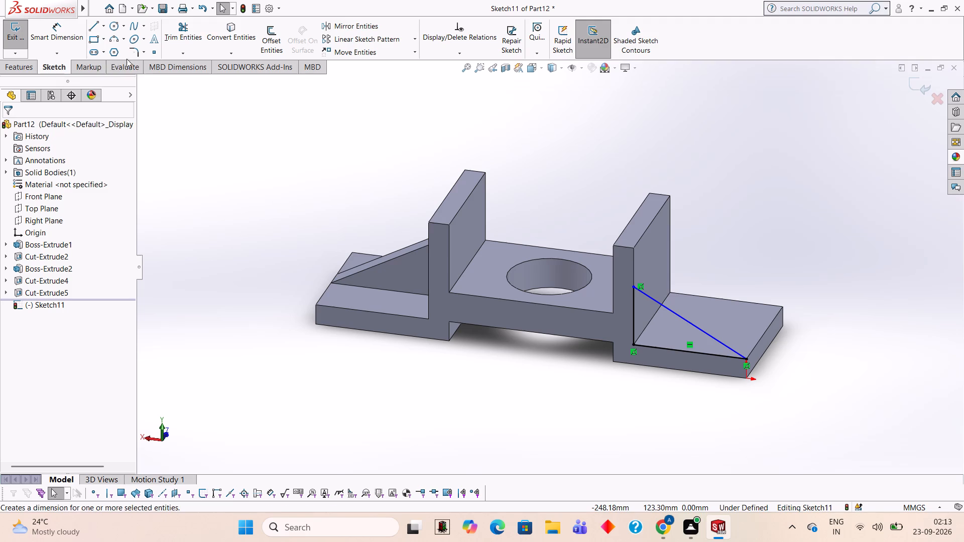
click(9, 68)
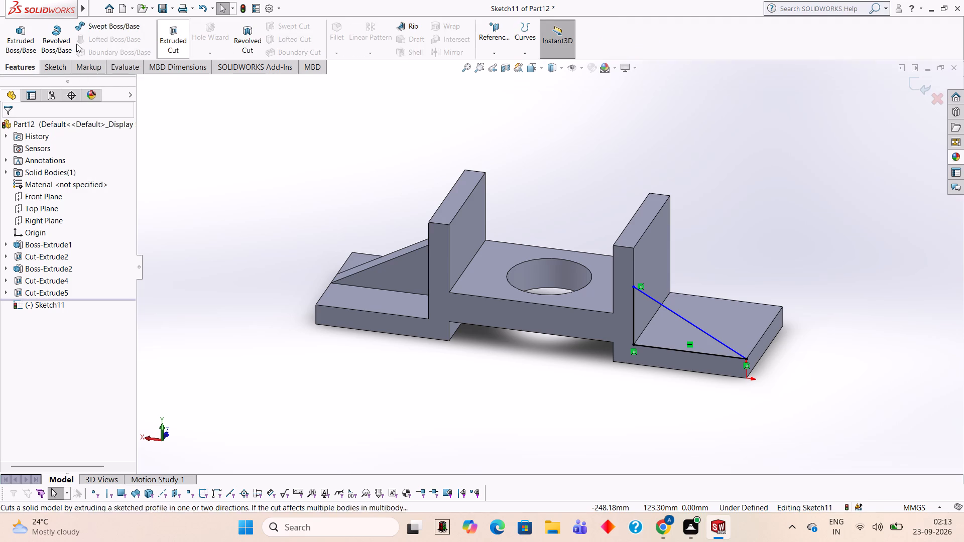
click(10, 35)
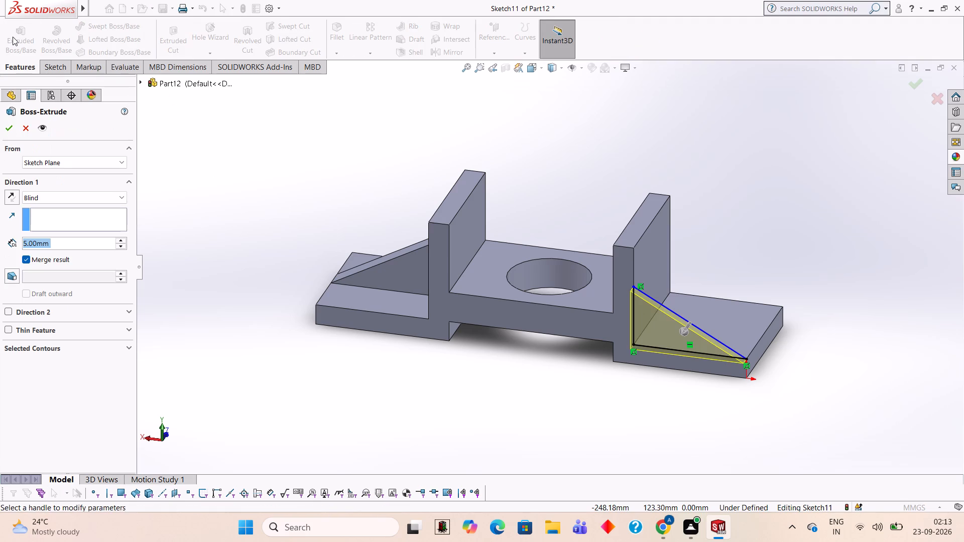
click(15, 194)
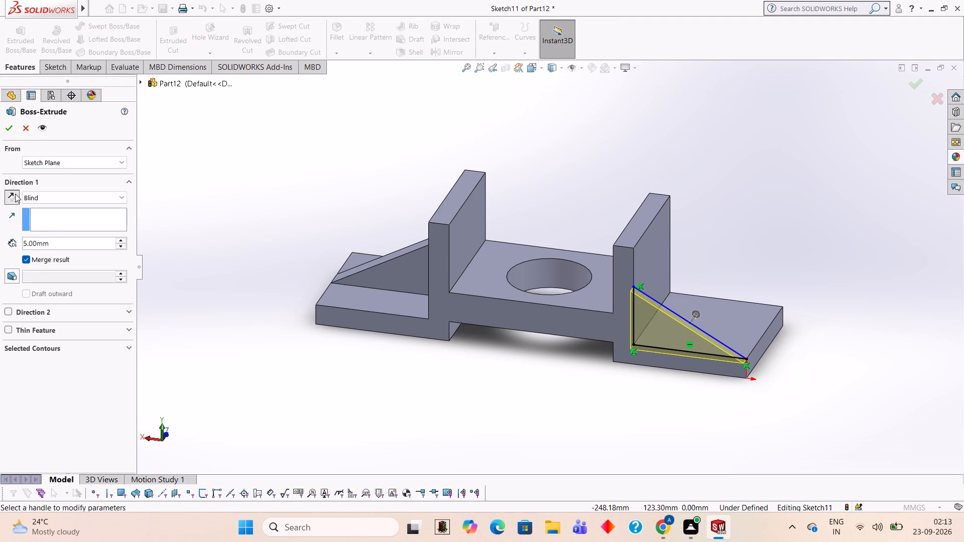
click(85, 248)
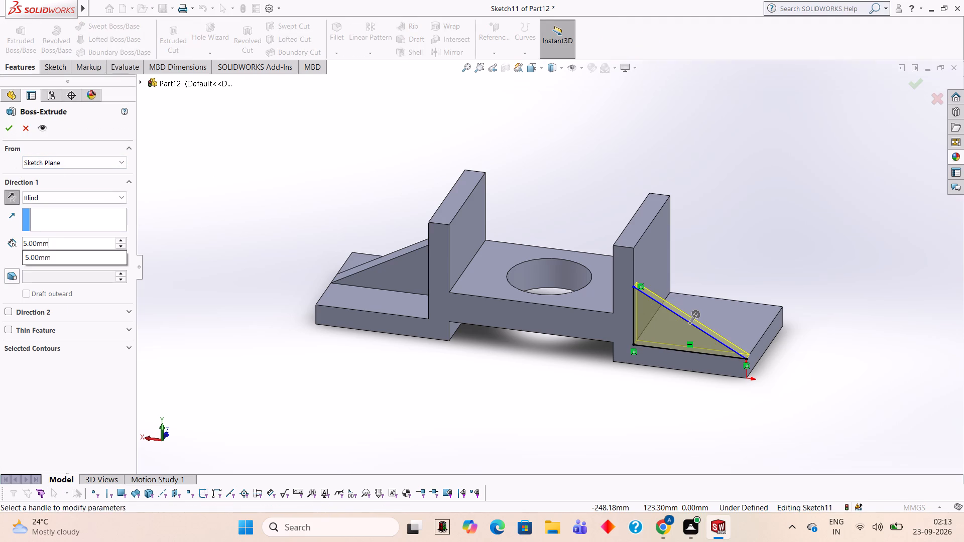
key(BackSpace)
key(BackSpace)
key(BackSpace)
key(BackSpace)
key(BackSpace)
key(BackSpace)
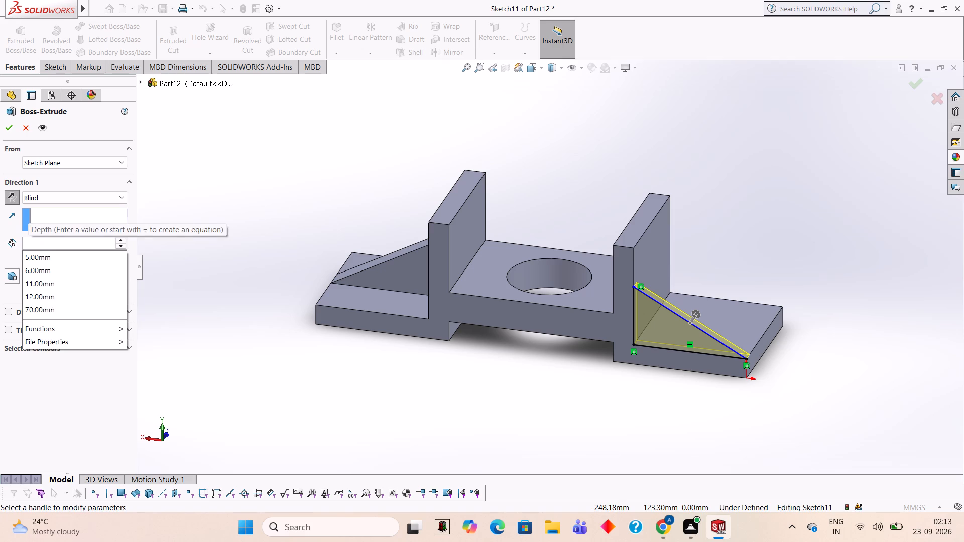
text(35)
key(Return)
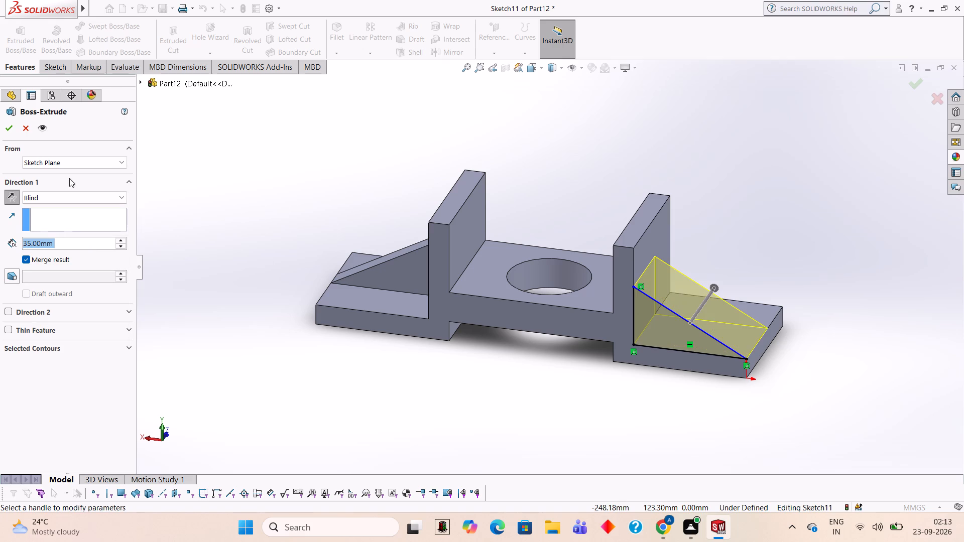
middle_drag(963, 255, 940, 265)
middle_drag(902, 263, 840, 274)
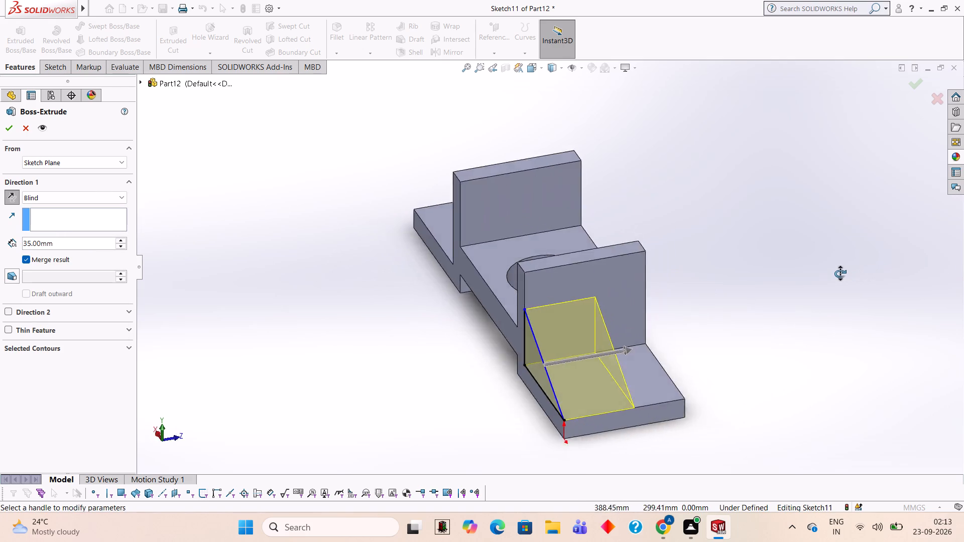
middle_drag(840, 274, 825, 272)
middle_drag(778, 234, 747, 255)
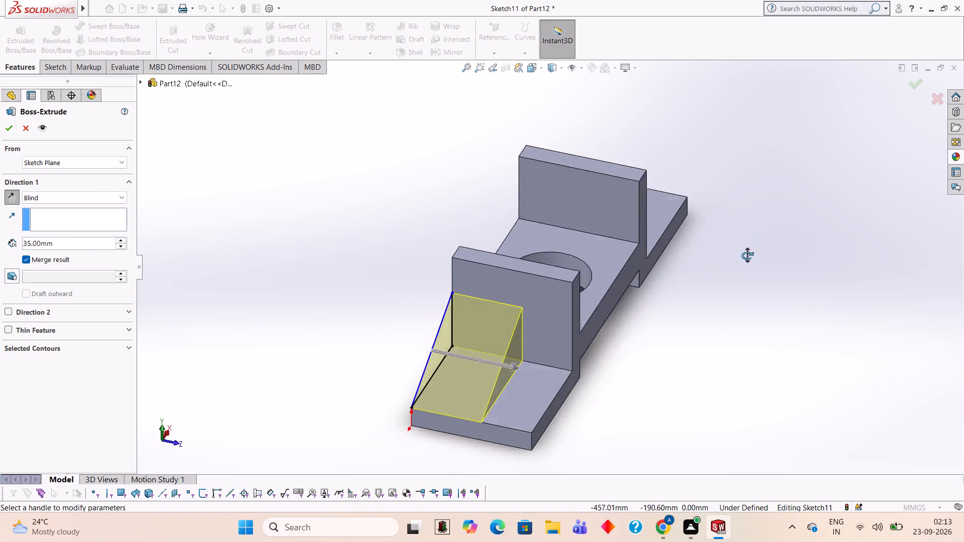
middle_drag(747, 255, 772, 298)
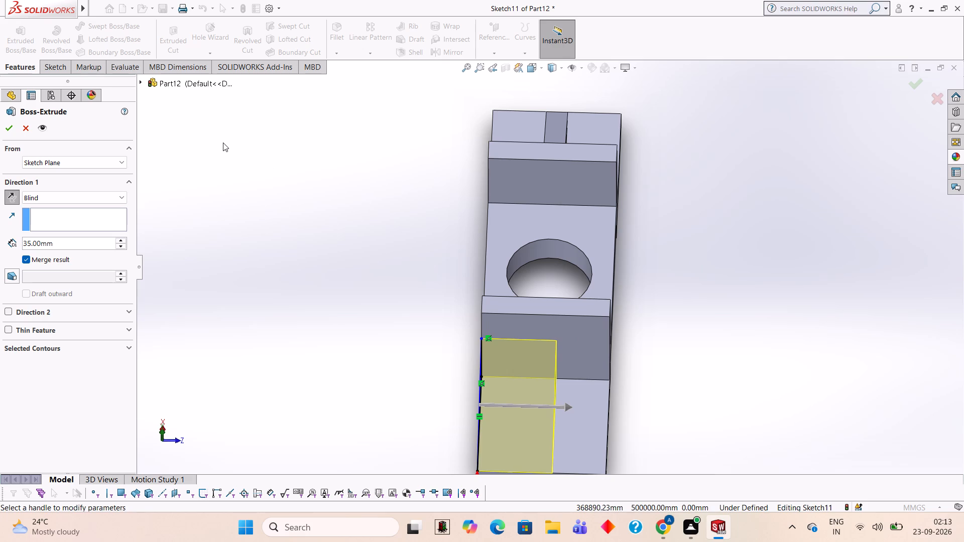
click(10, 127)
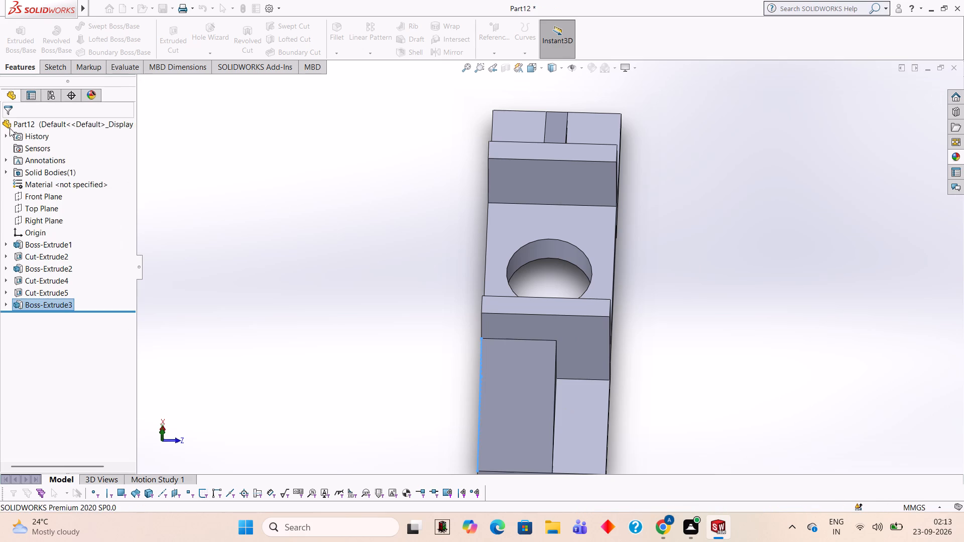
On the rear face, sketch a closed right triangle tracing the new wedge's side, with a 30 mm vertical edge and 55 mm base.
click(654, 199)
scroll(678, 211, down, 1)
middle_drag(687, 215, 734, 169)
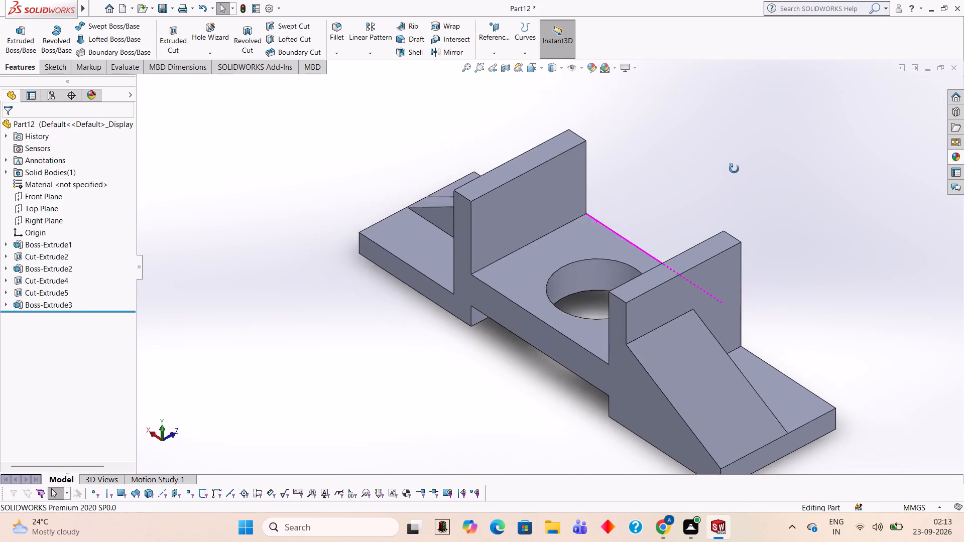
middle_drag(734, 169, 699, 138)
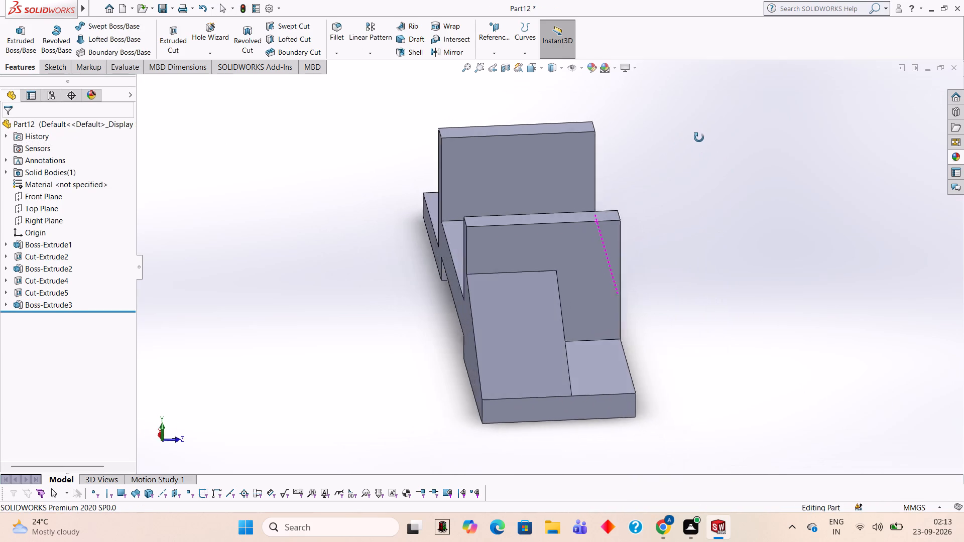
middle_drag(699, 138, 754, 125)
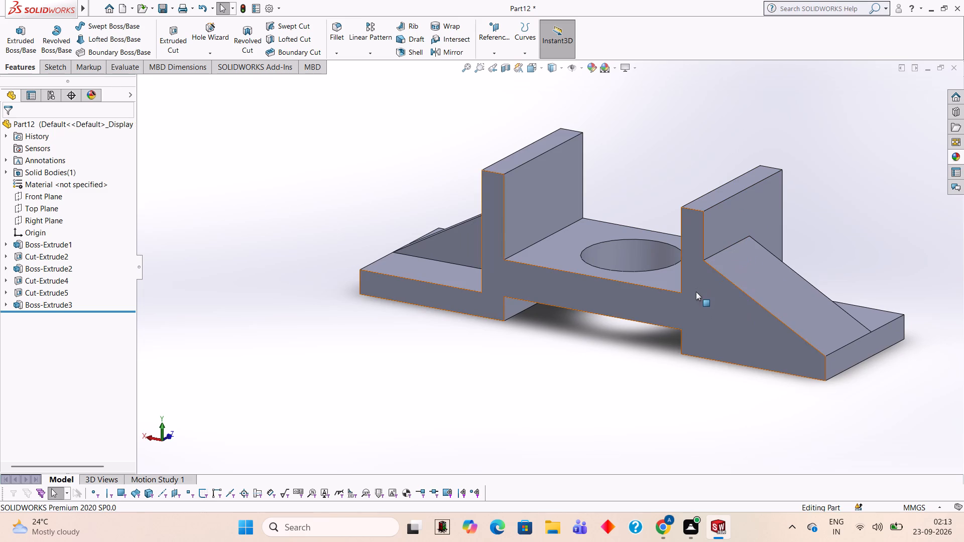
click(696, 292)
click(740, 263)
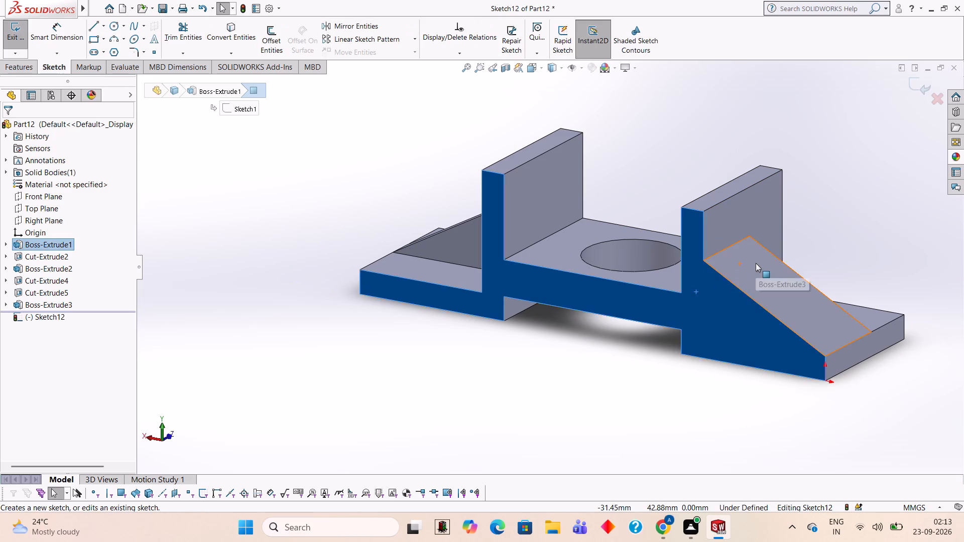
key(ctrl+8)
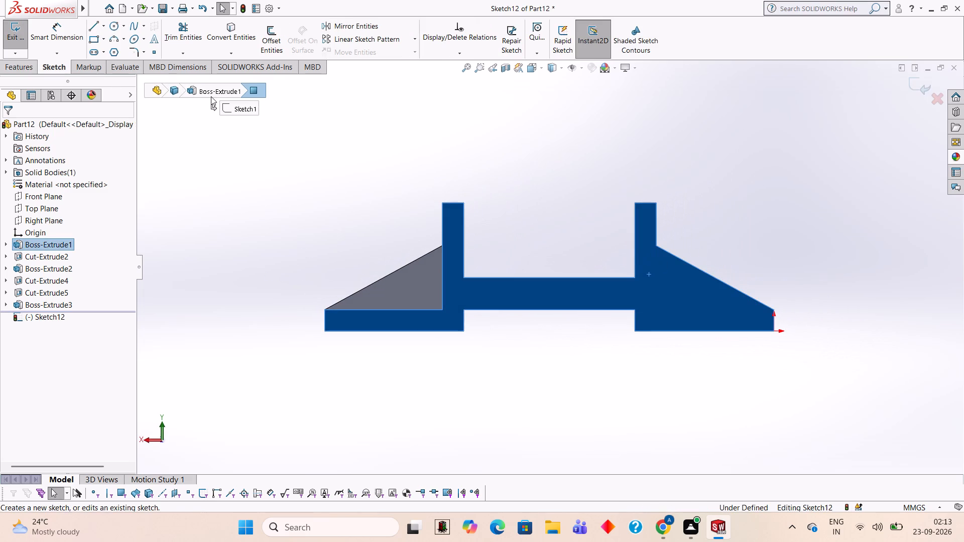
click(99, 28)
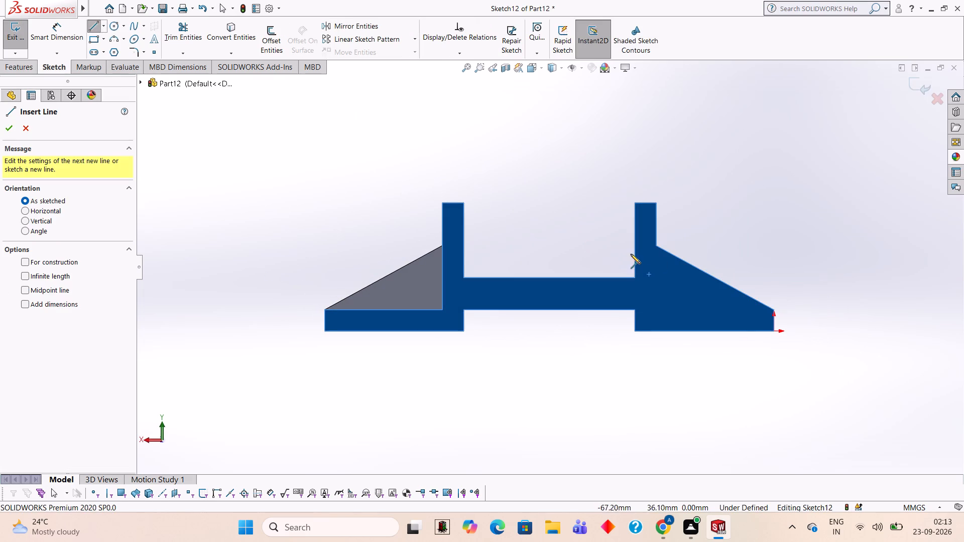
click(655, 245)
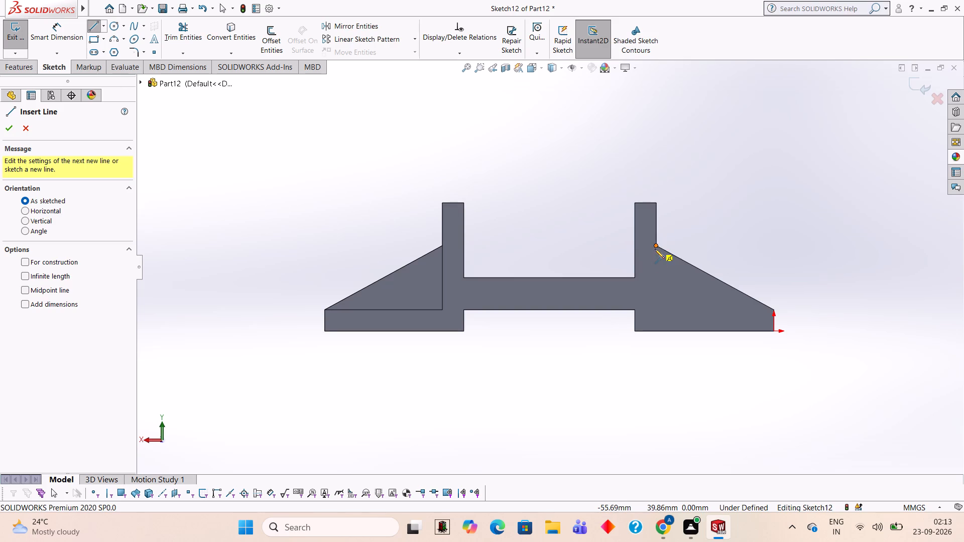
text(30)
key(Return)
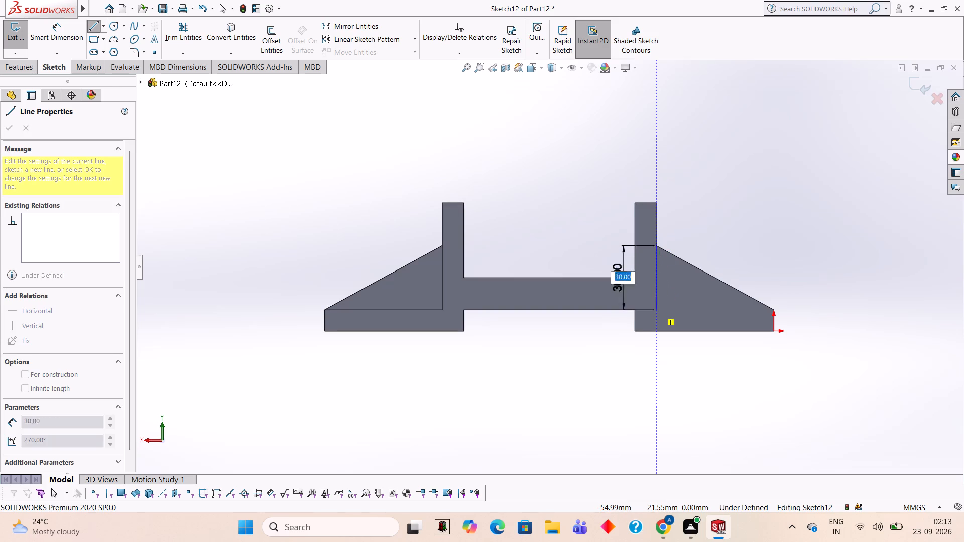
click(774, 310)
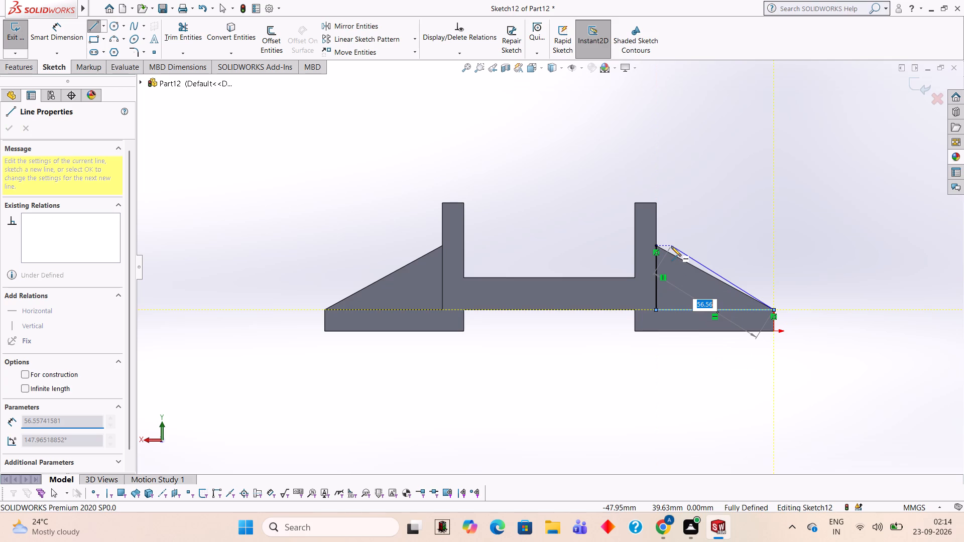
click(656, 244)
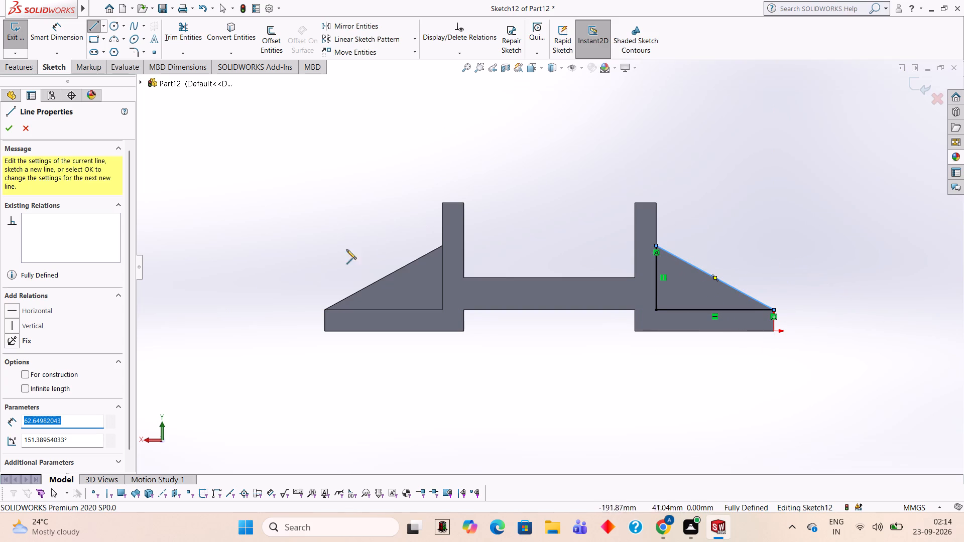
click(9, 129)
Extrude-cut the traced triangle 25 mm blind from the rear face to thin the new wedge into a centred rib.
click(19, 71)
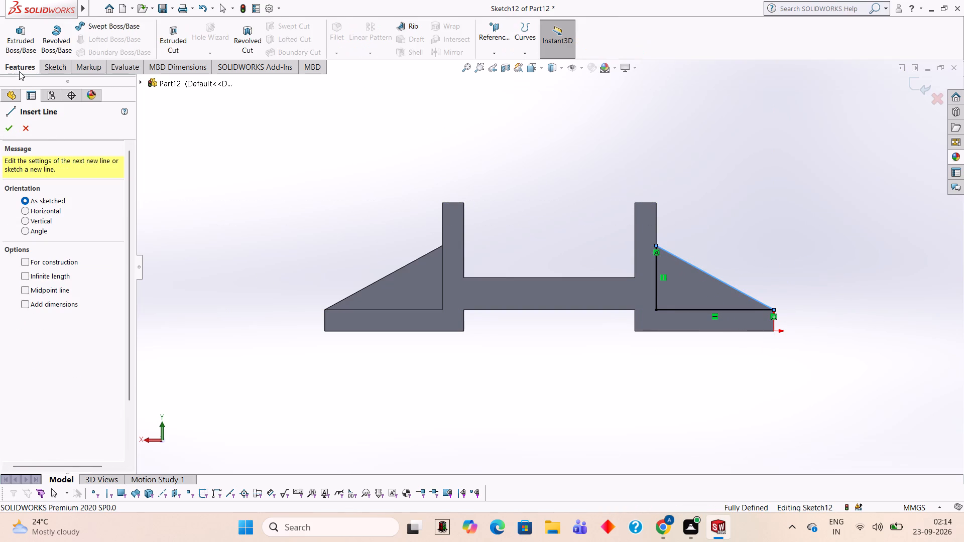
click(179, 48)
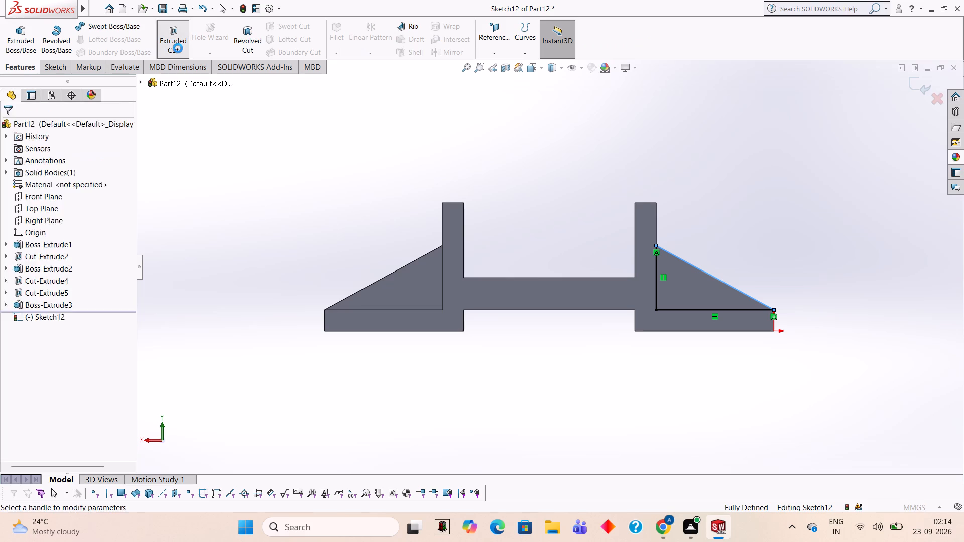
middle_drag(788, 200, 695, 251)
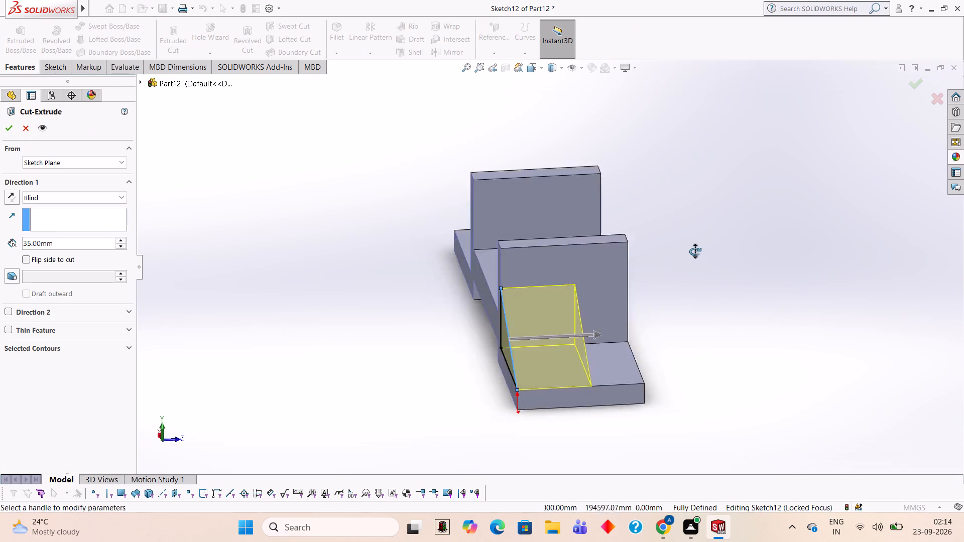
middle_drag(695, 251, 697, 257)
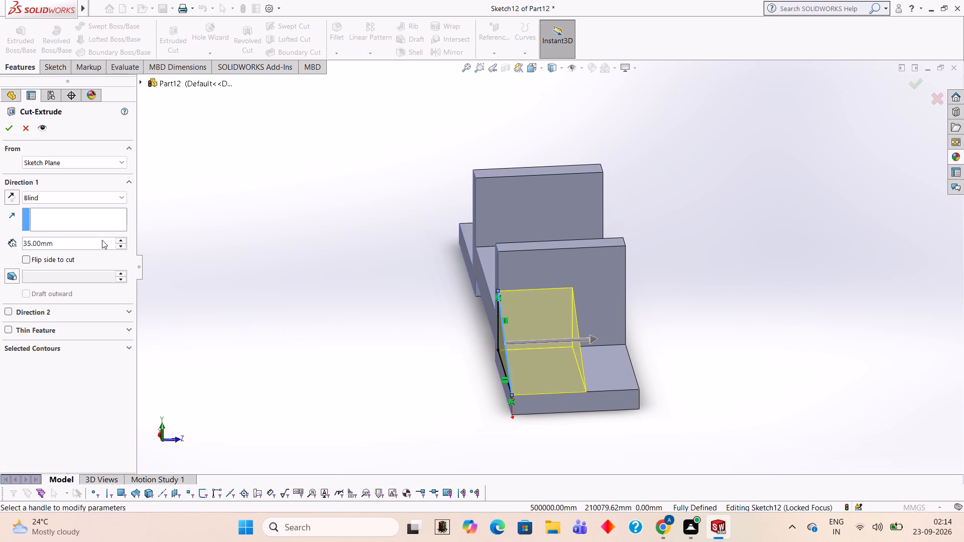
click(102, 240)
key(BackSpace)
key(BackSpace)
key(BackSpace)
key(BackSpace)
key(BackSpace)
key(BackSpace)
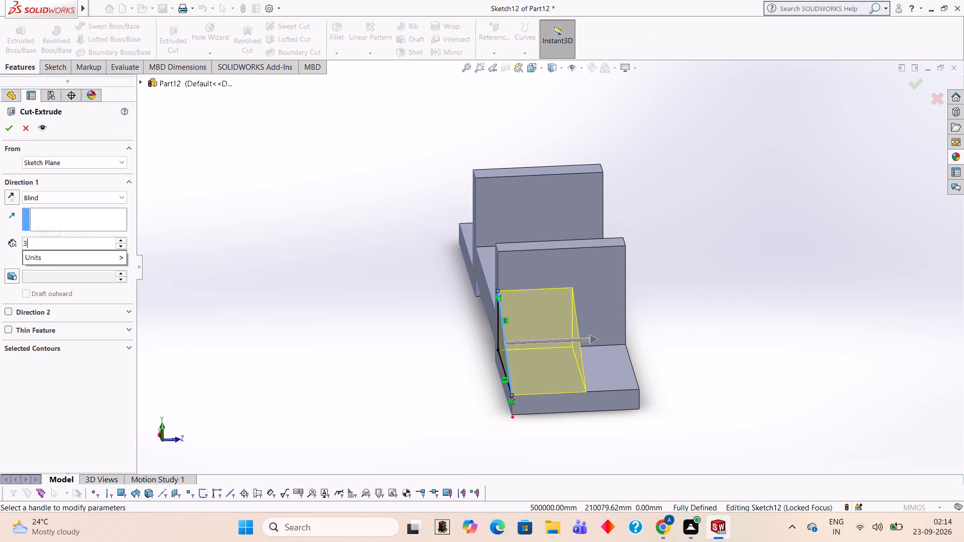
key(BackSpace)
text(25)
key(Return)
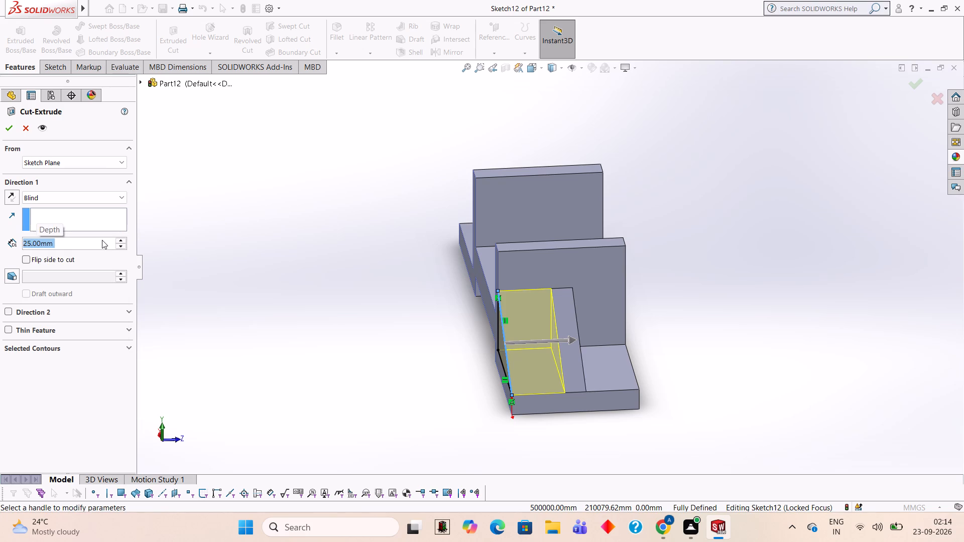
click(10, 124)
click(745, 263)
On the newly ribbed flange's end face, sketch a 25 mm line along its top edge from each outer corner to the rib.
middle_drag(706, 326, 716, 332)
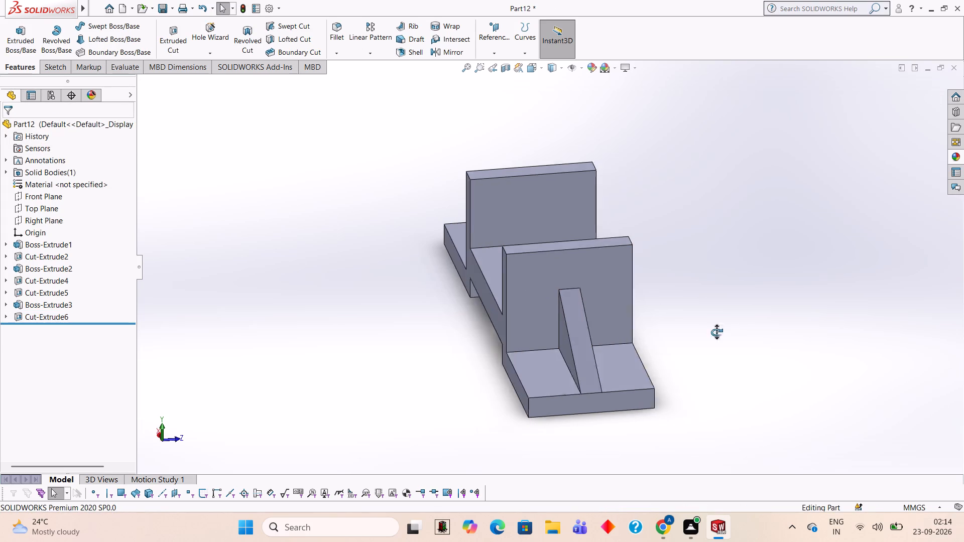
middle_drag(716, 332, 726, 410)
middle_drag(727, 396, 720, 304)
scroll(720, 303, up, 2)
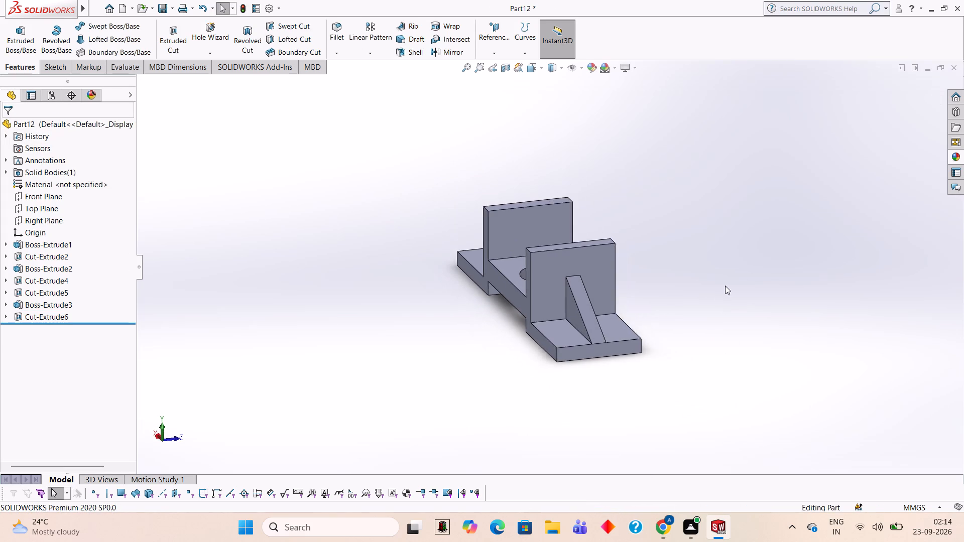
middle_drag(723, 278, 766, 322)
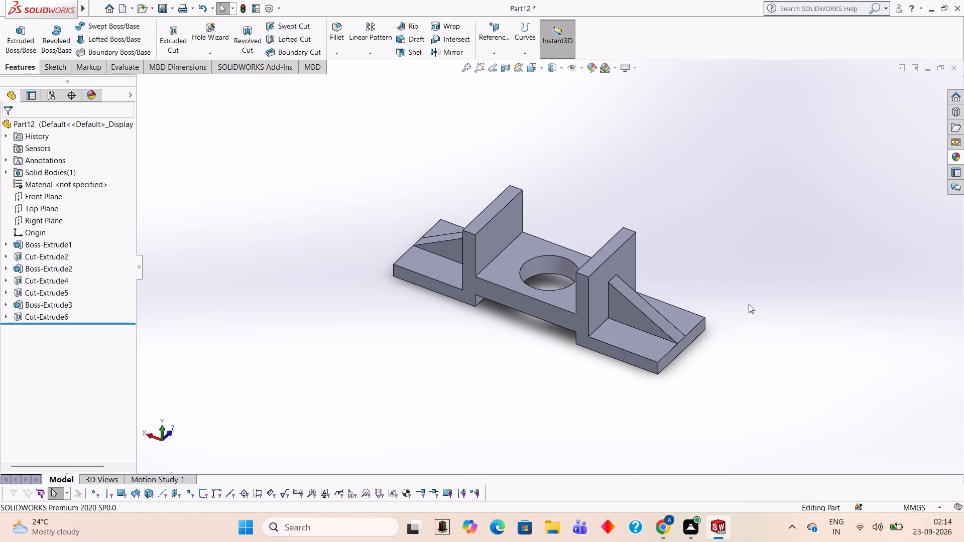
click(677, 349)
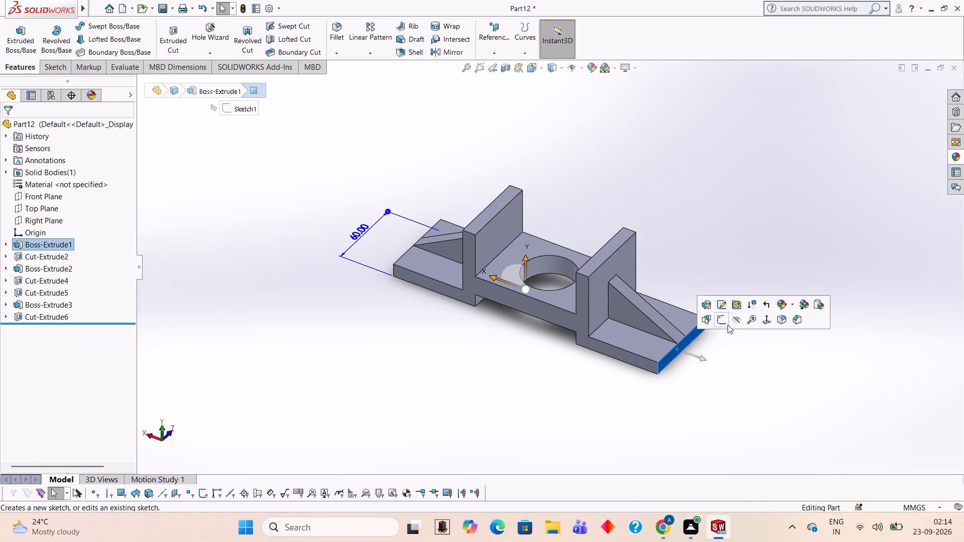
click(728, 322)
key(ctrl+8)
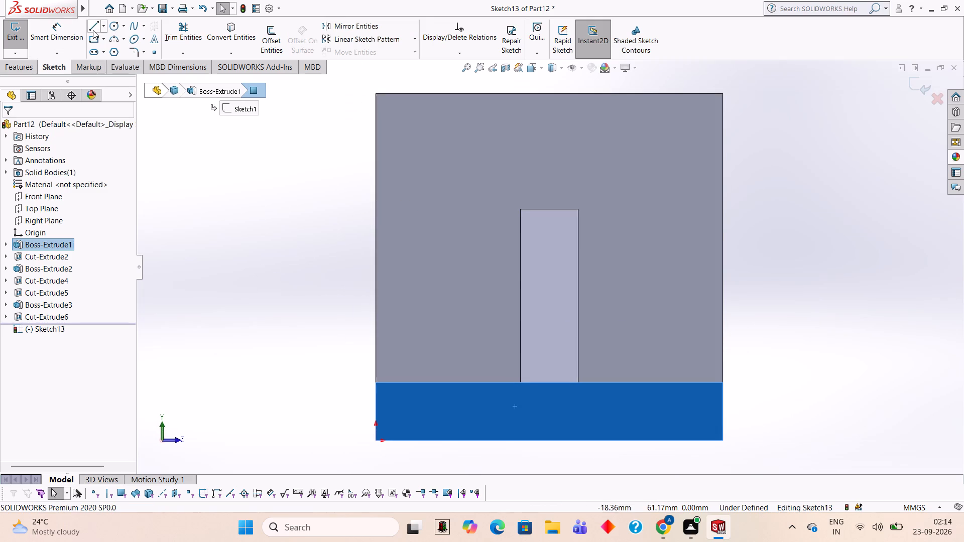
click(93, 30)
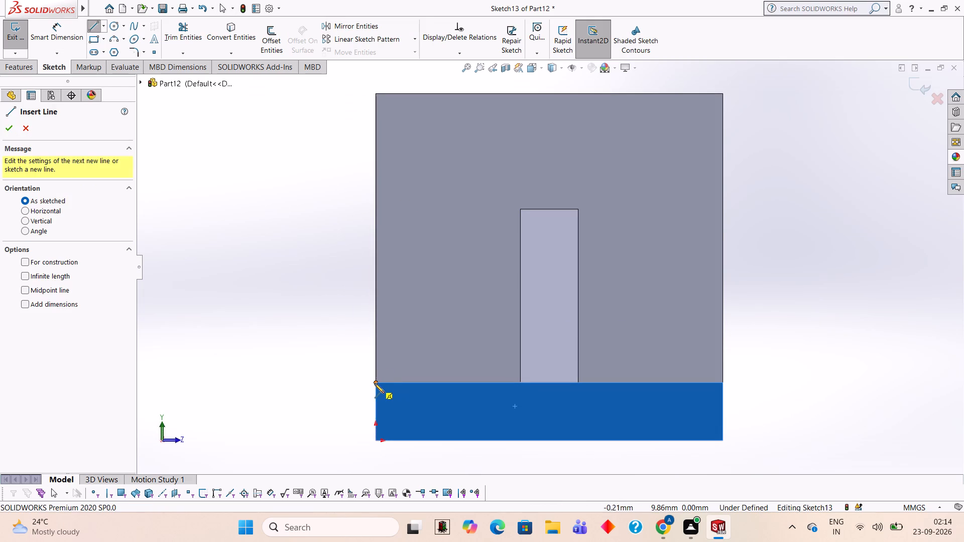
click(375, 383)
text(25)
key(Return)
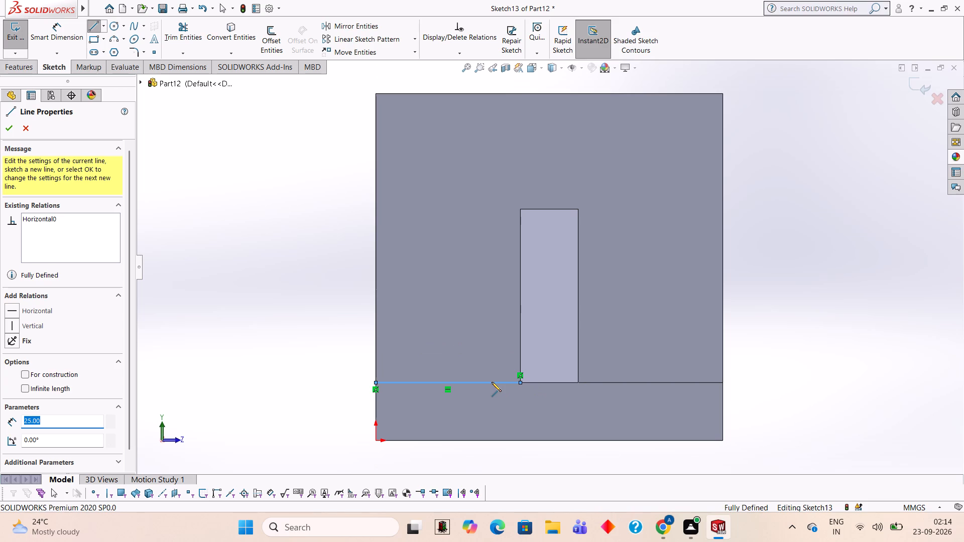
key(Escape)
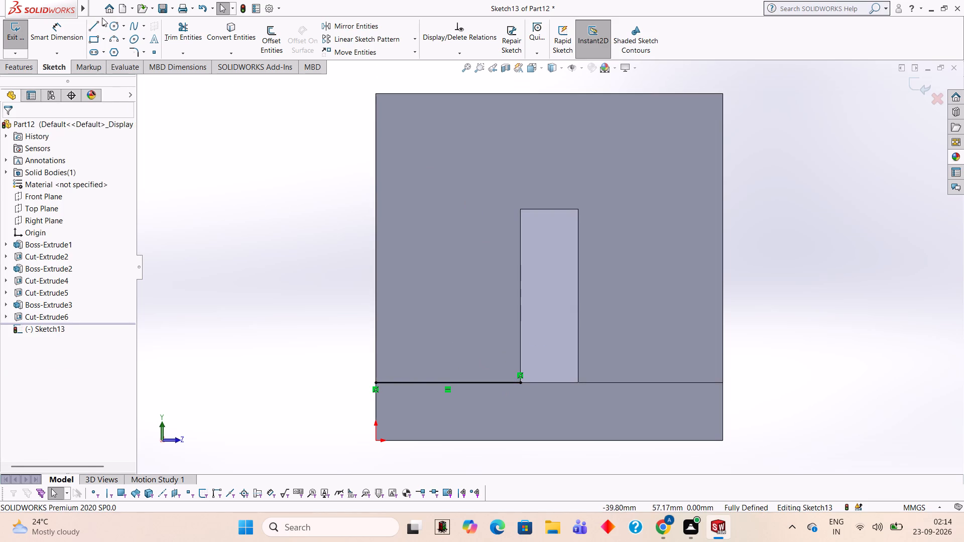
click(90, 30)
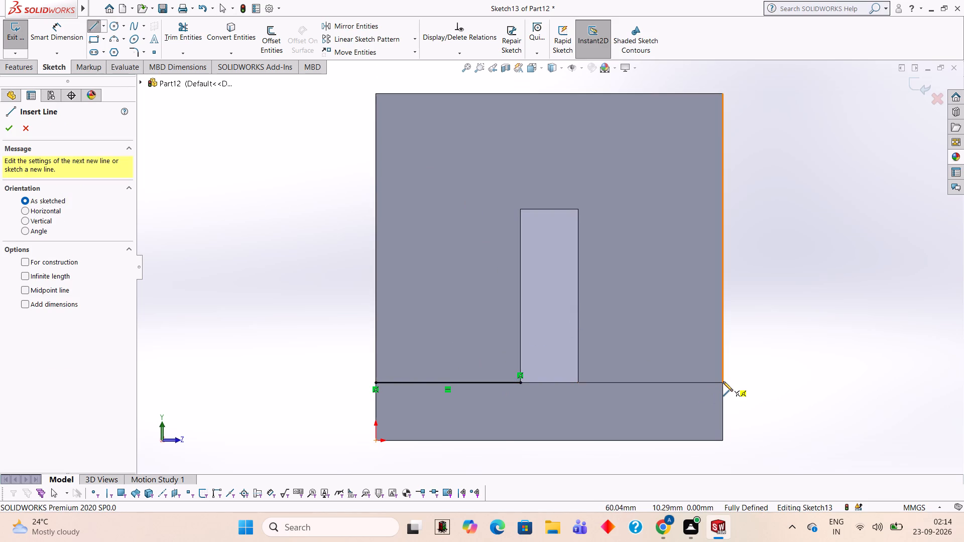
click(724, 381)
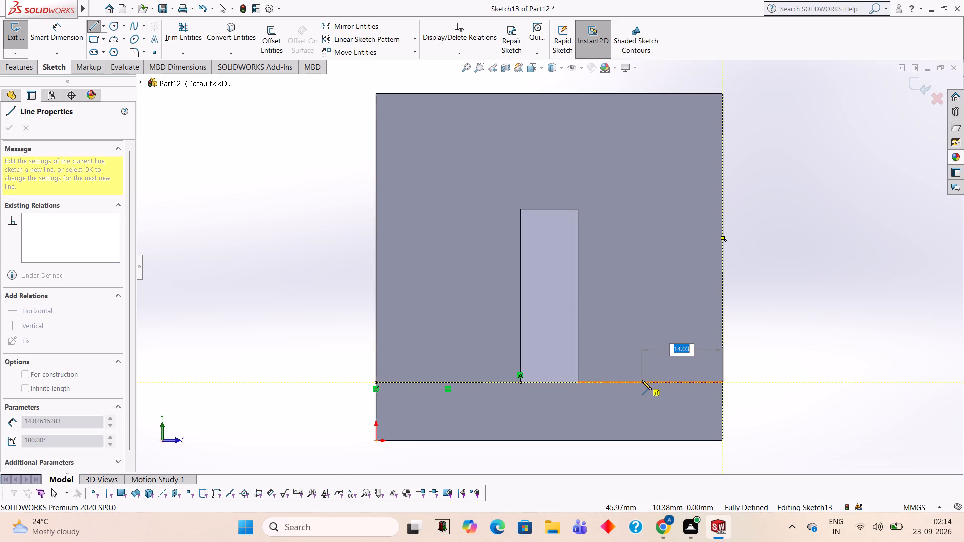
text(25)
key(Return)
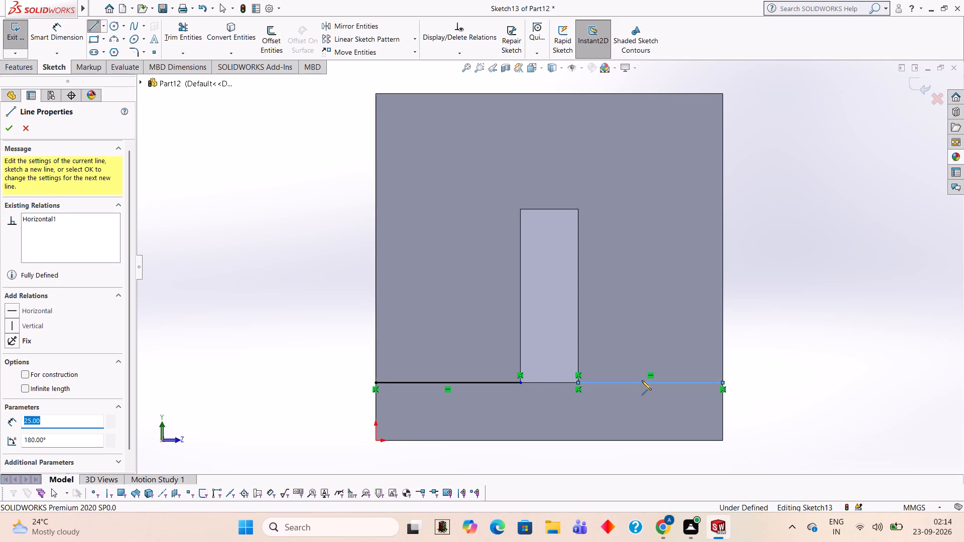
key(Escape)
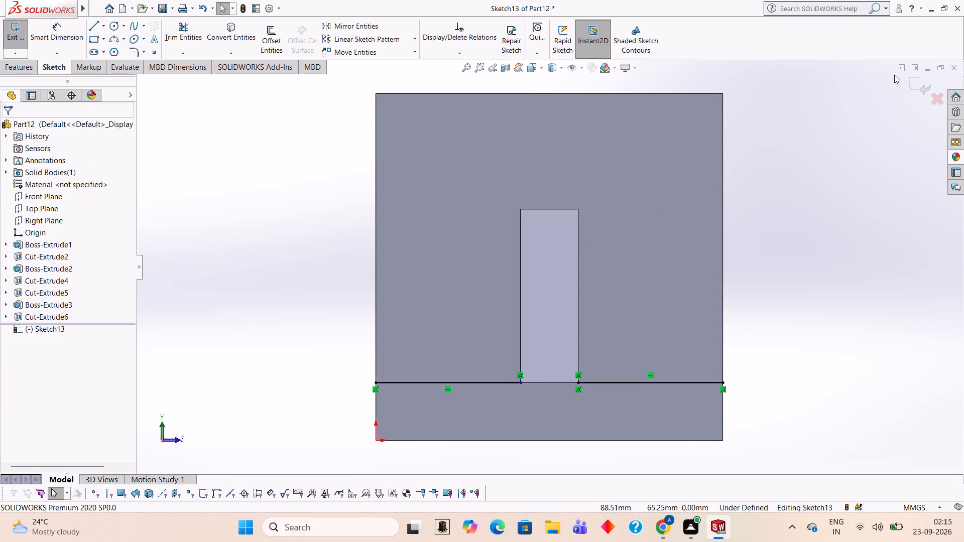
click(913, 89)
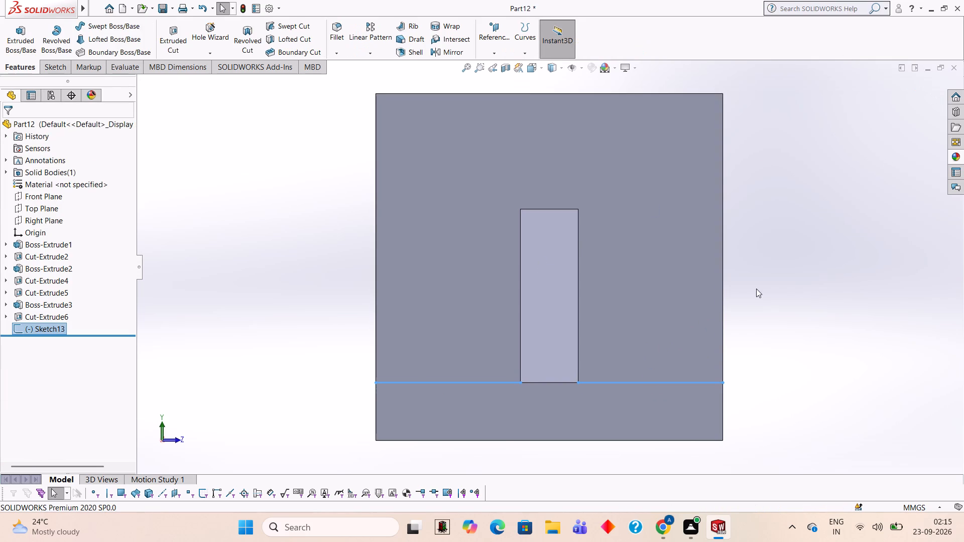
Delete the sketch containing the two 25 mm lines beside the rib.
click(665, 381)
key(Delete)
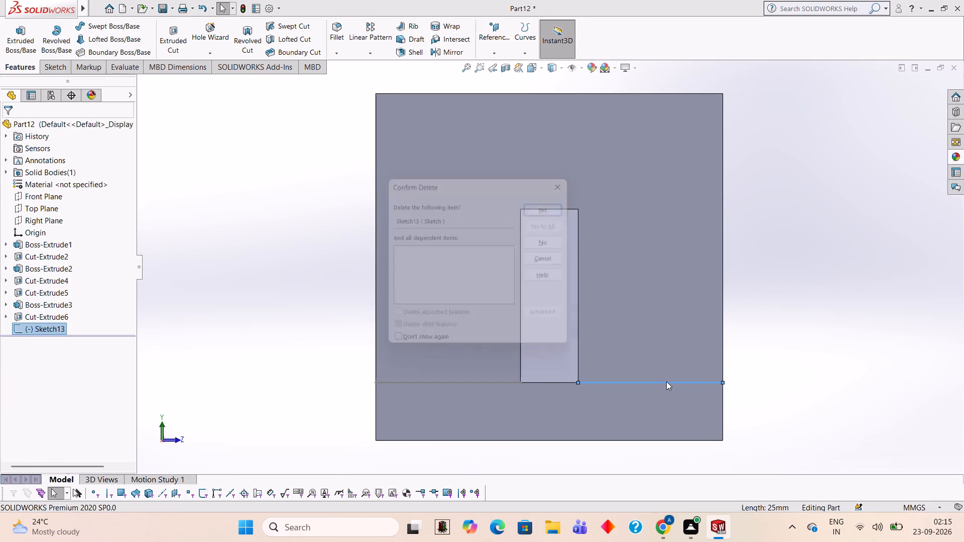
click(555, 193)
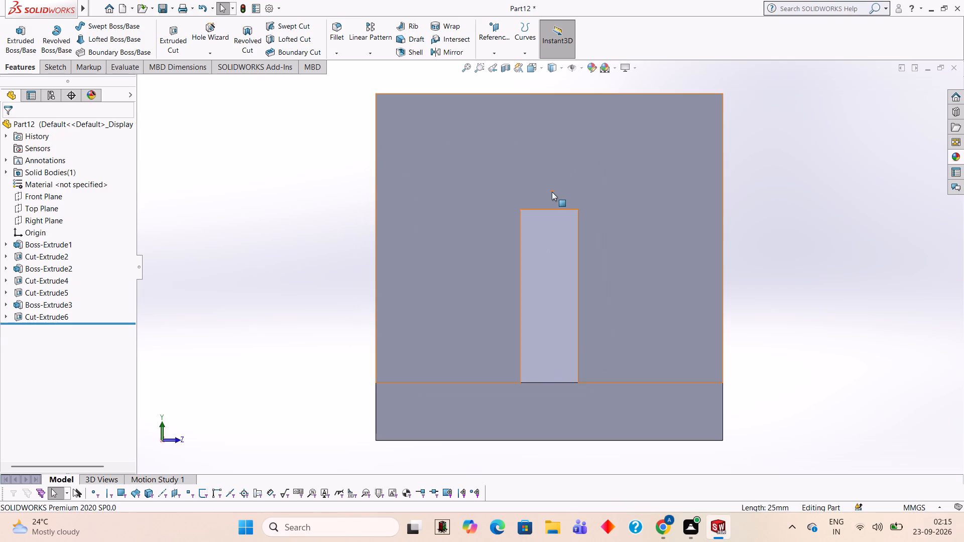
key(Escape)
On the flange's top face behind the new rib, sketch a circle of 6 mm radius near the middle of the area.
middle_drag(869, 243, 915, 302)
scroll(858, 292, up, 3)
middle_drag(838, 274, 838, 292)
scroll(828, 288, up, 2)
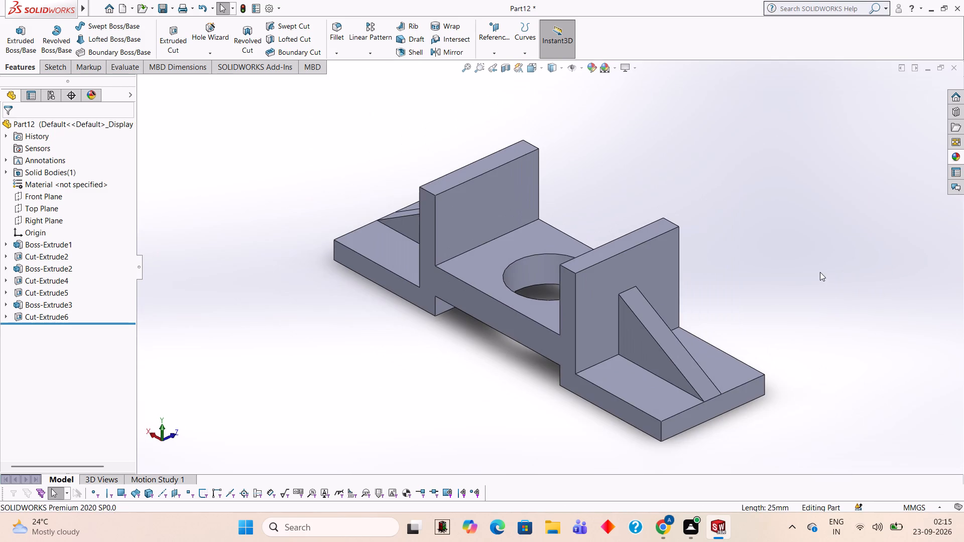
middle_drag(826, 273, 832, 273)
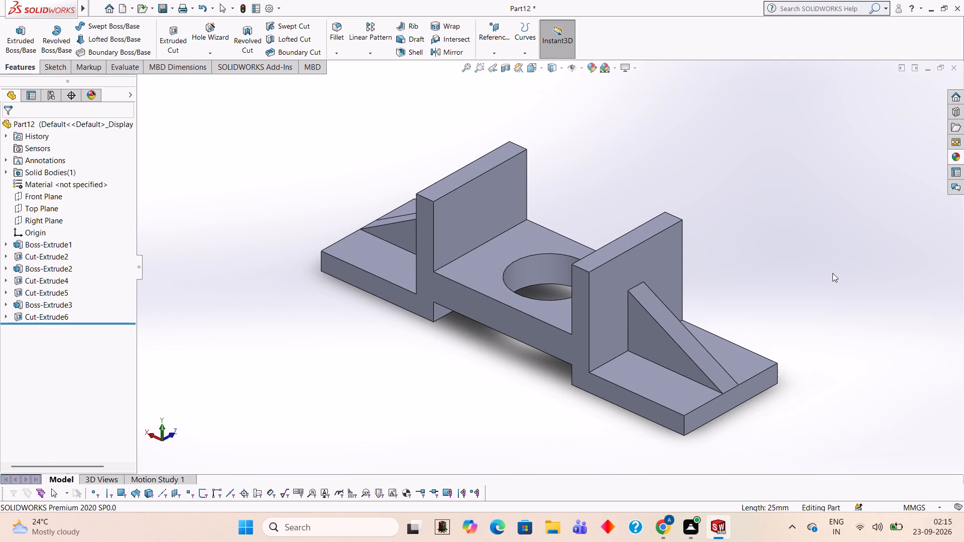
middle_drag(751, 233, 768, 382)
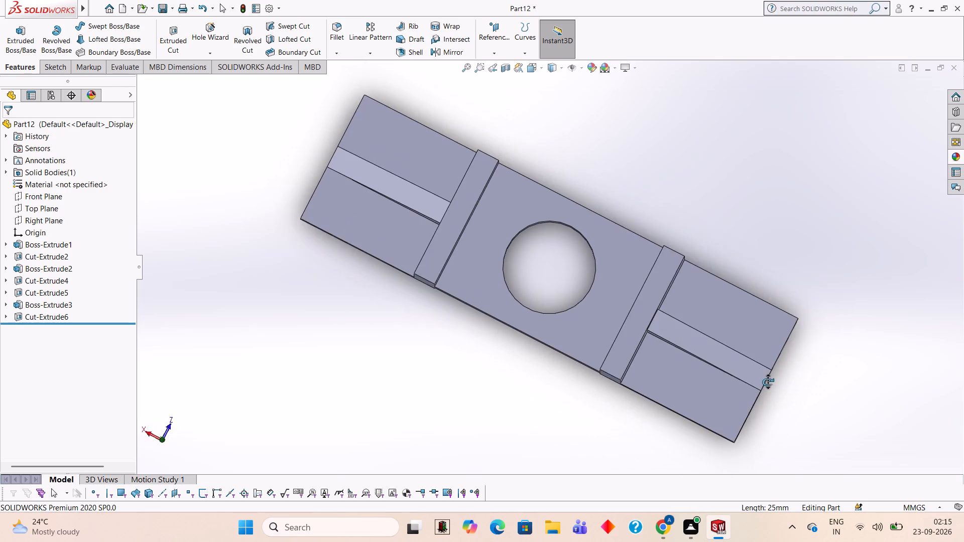
middle_drag(768, 382, 770, 383)
click(701, 379)
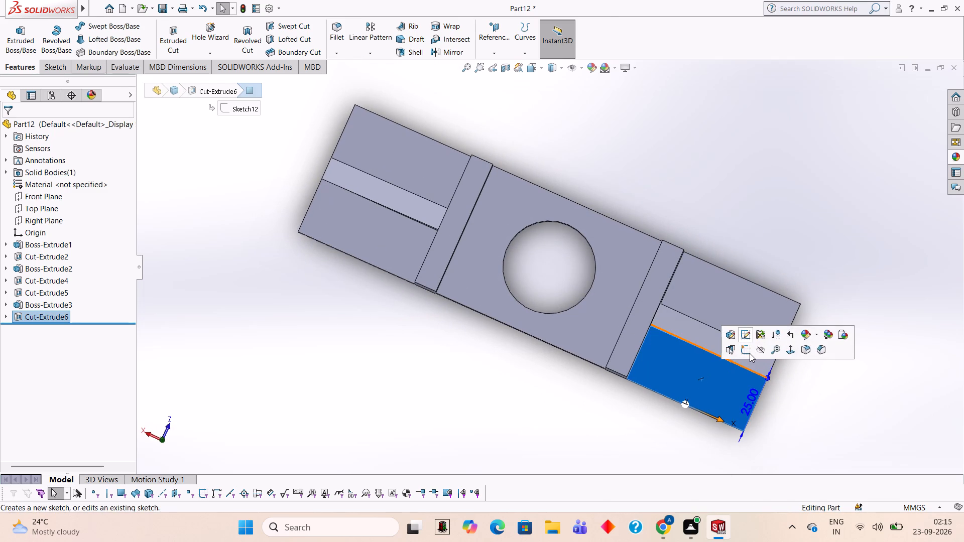
click(750, 353)
key(ctrl+8)
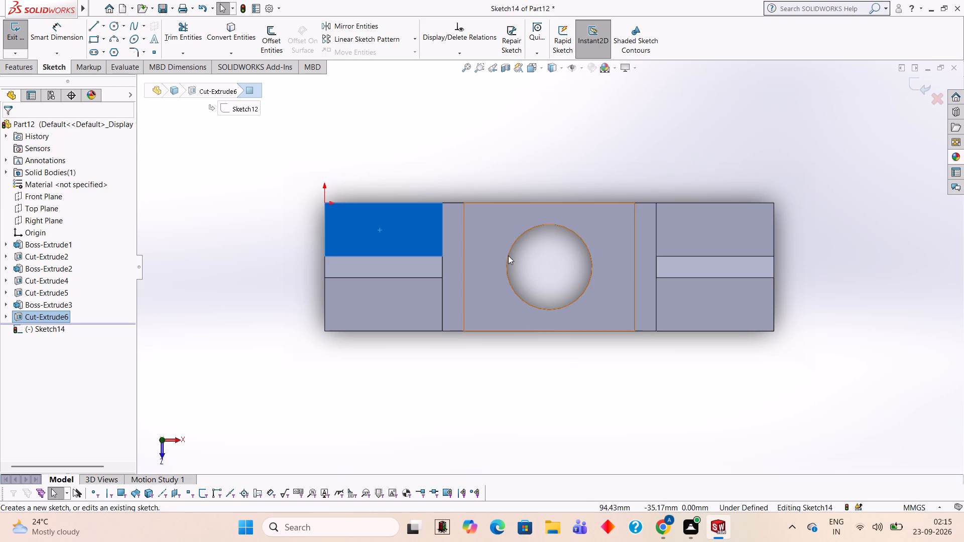
click(115, 27)
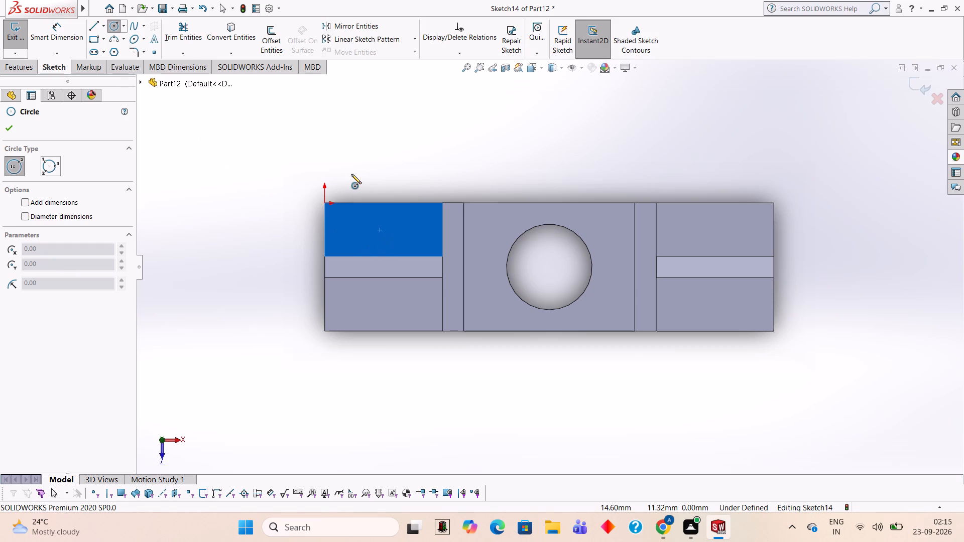
click(379, 232)
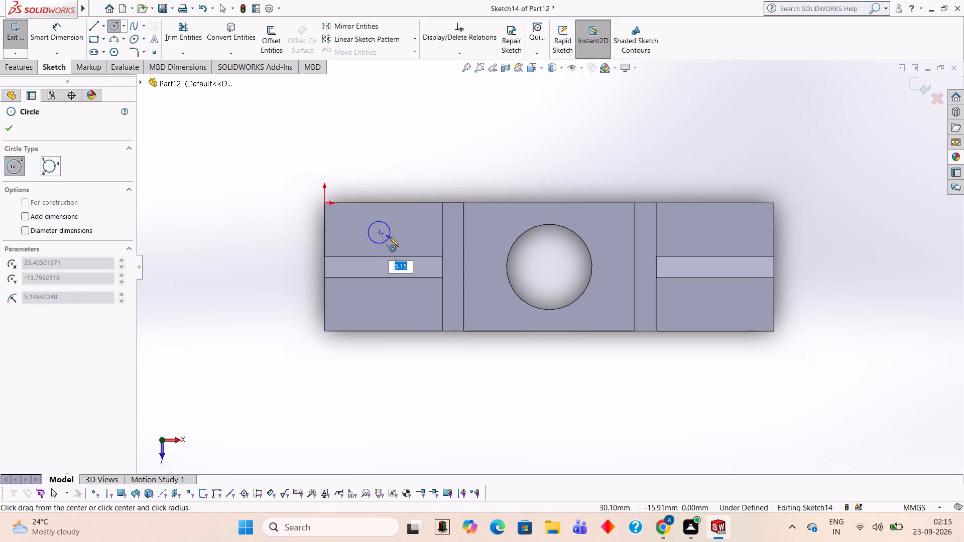
key(6)
key(Return)
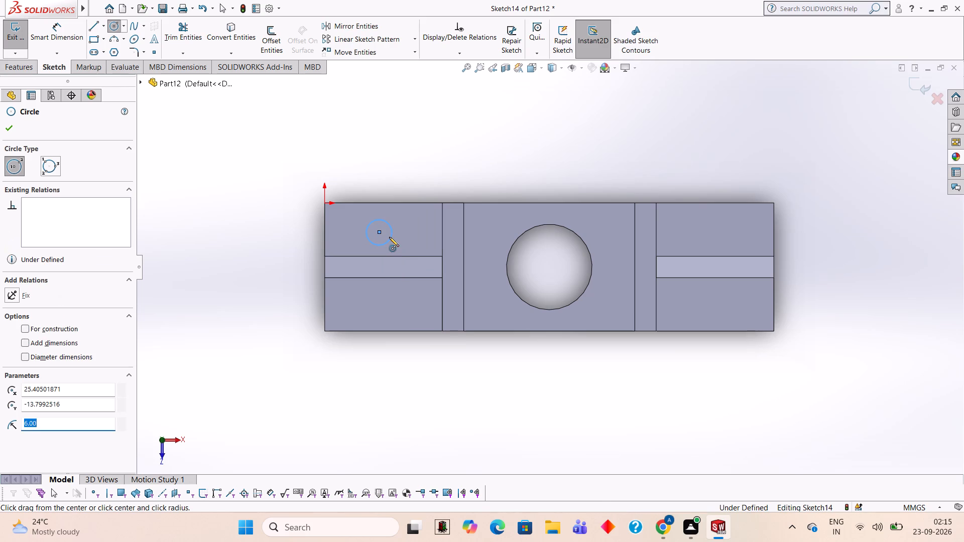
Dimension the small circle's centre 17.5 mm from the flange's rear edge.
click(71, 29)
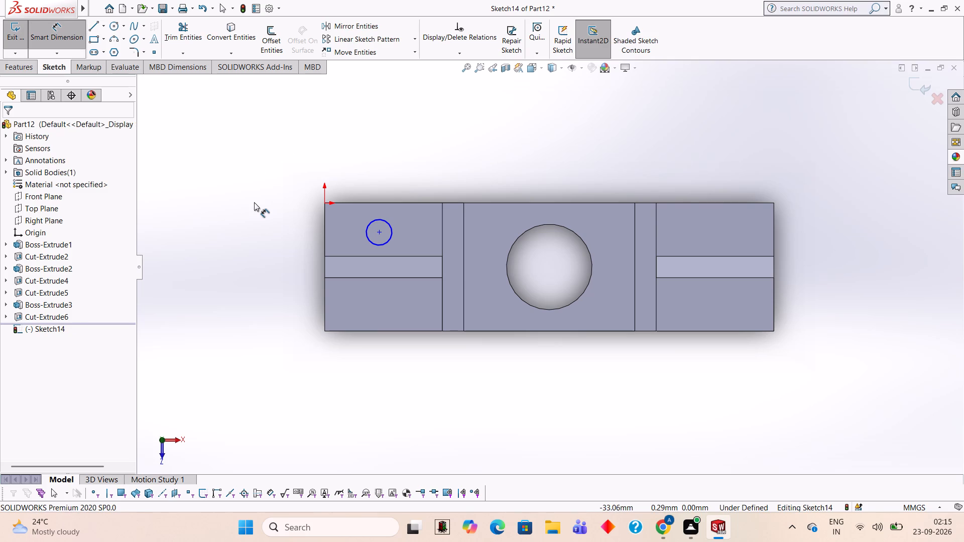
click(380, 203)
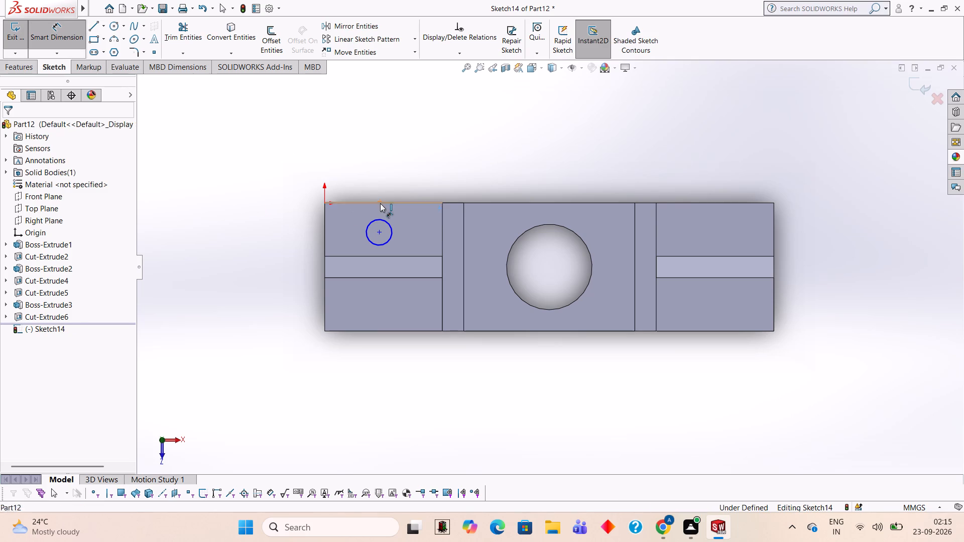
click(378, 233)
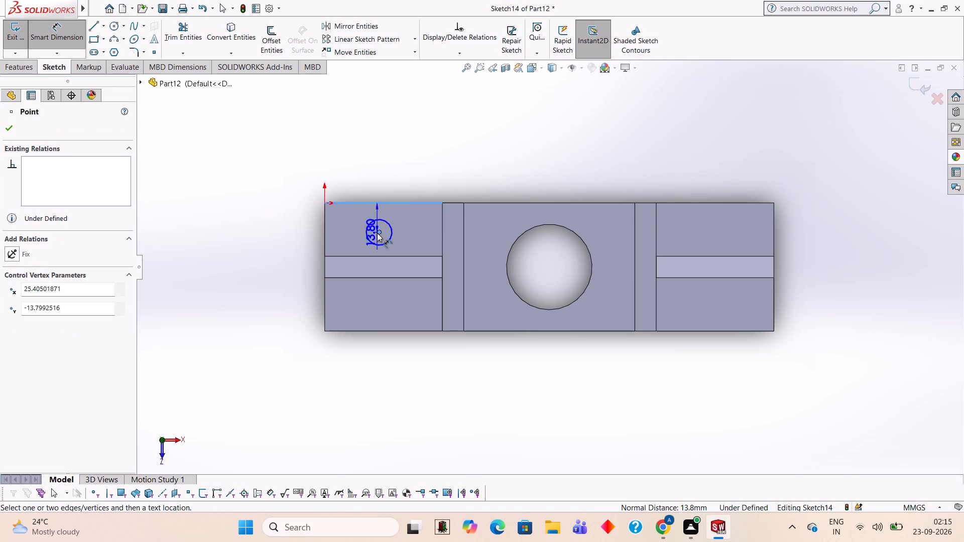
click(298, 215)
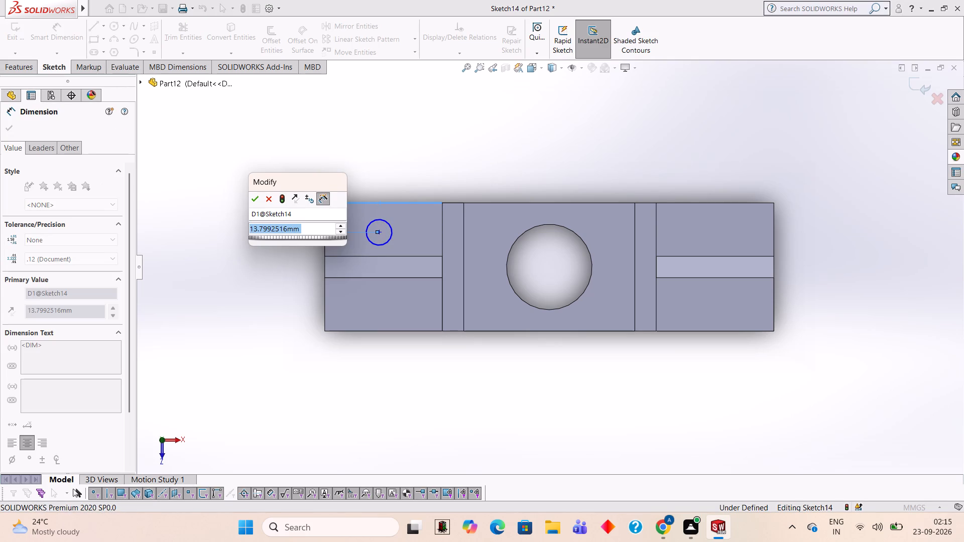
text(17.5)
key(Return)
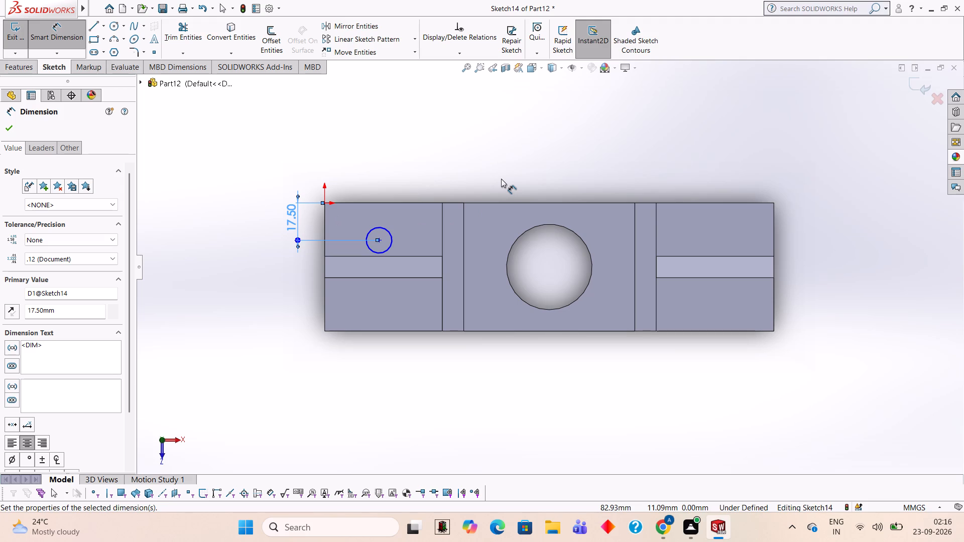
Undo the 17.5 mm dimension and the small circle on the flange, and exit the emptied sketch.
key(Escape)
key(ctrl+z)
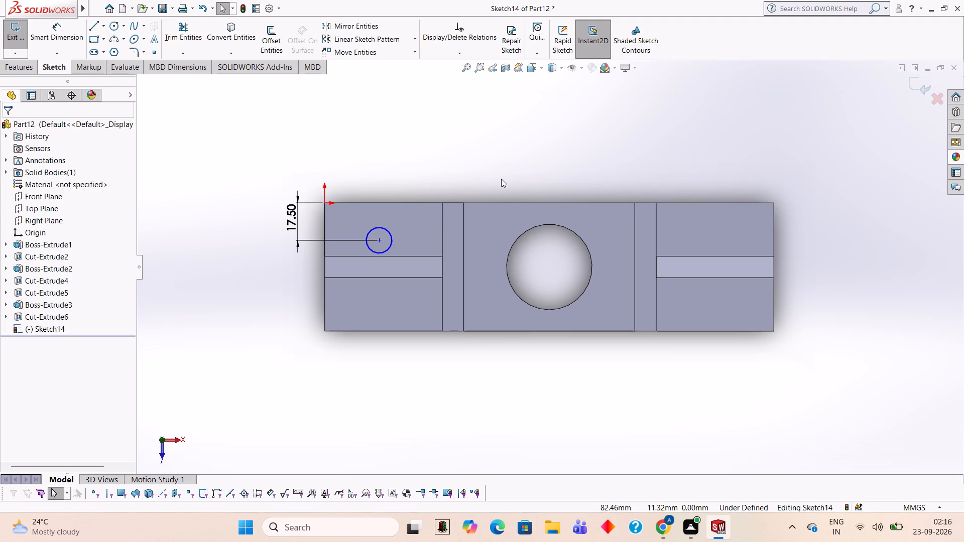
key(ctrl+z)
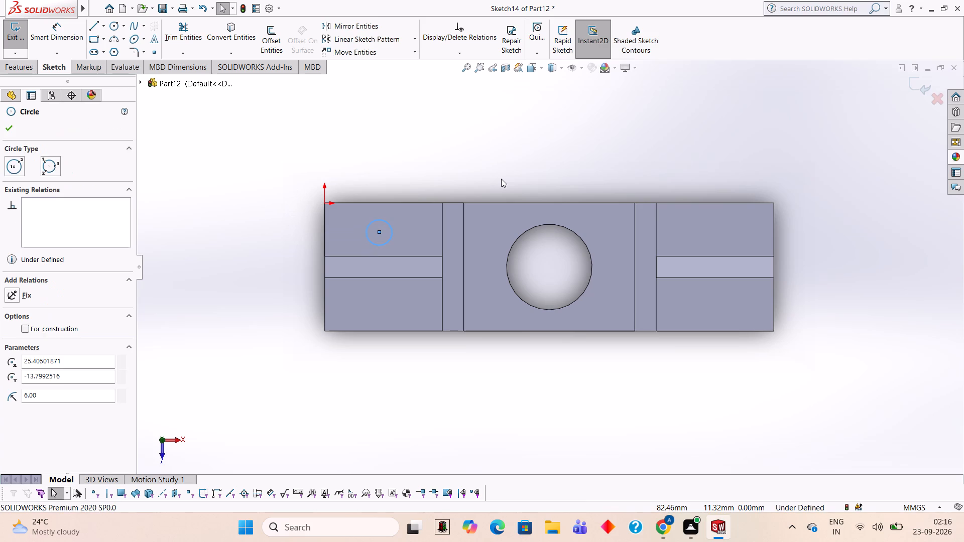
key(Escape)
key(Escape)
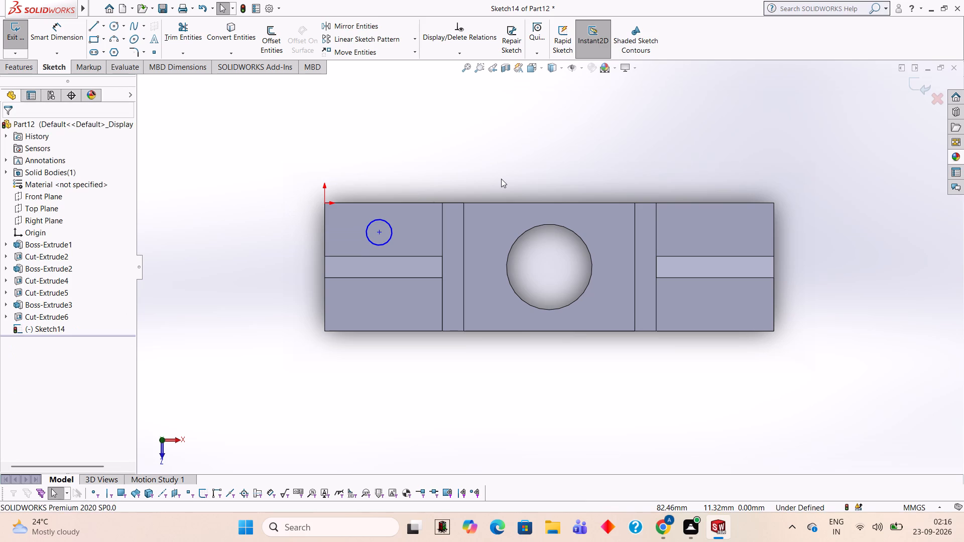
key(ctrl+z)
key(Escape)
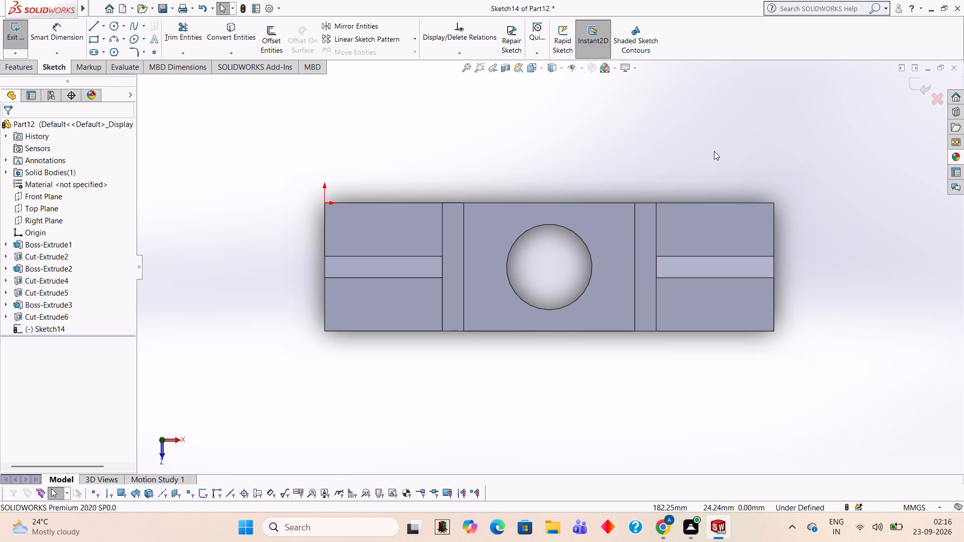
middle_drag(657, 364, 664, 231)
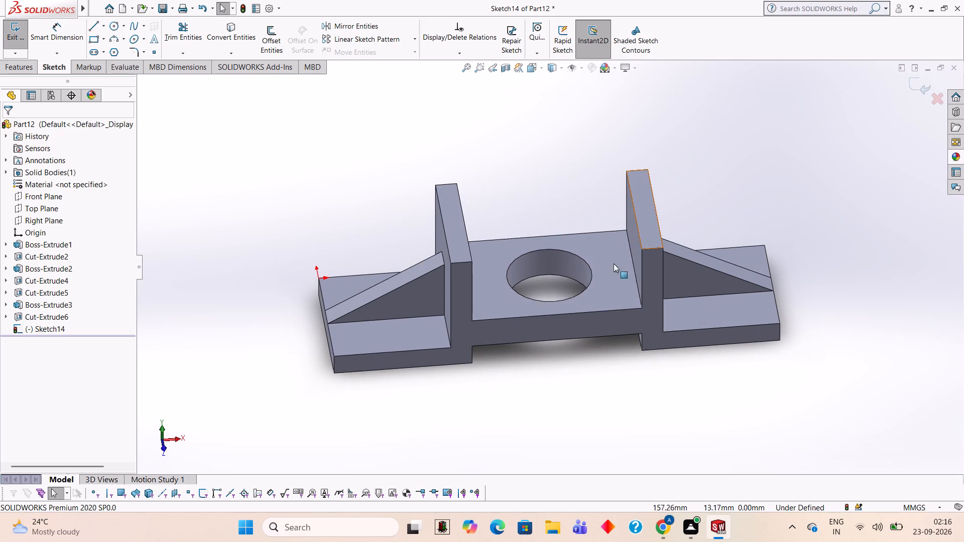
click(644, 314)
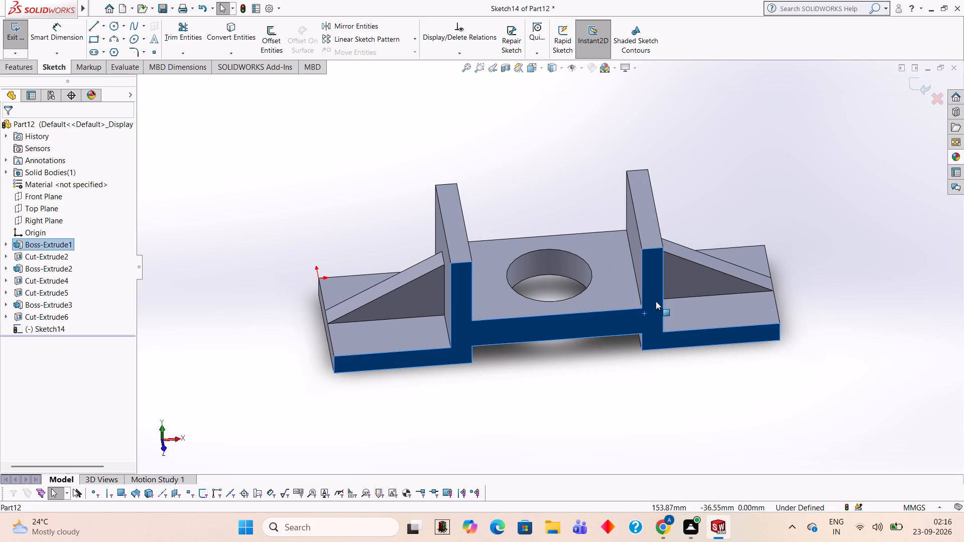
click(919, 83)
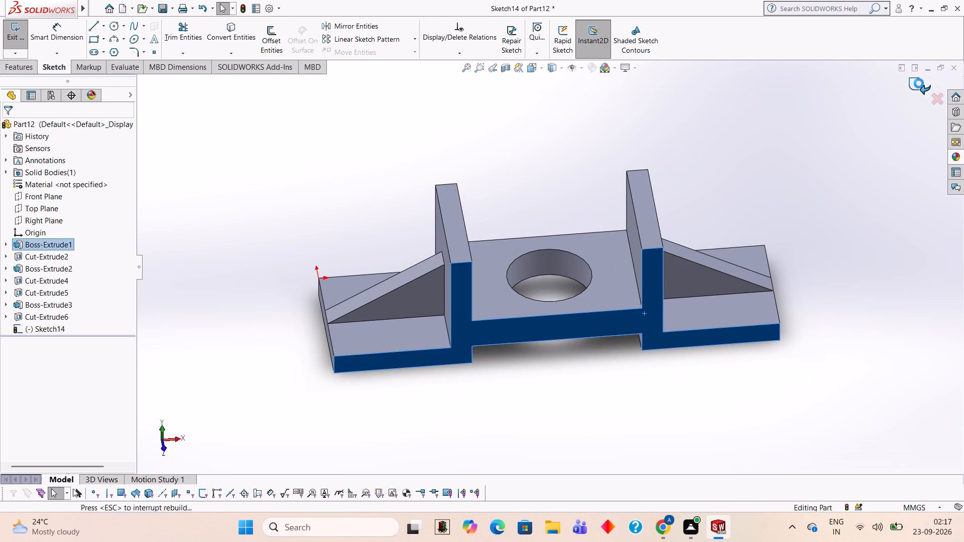
On the bracket's front face, sketch its upper outline from the origin corner over both 50 mm uprights and the 80 mm platform to the opposite flange's outer top corner.
click(646, 313)
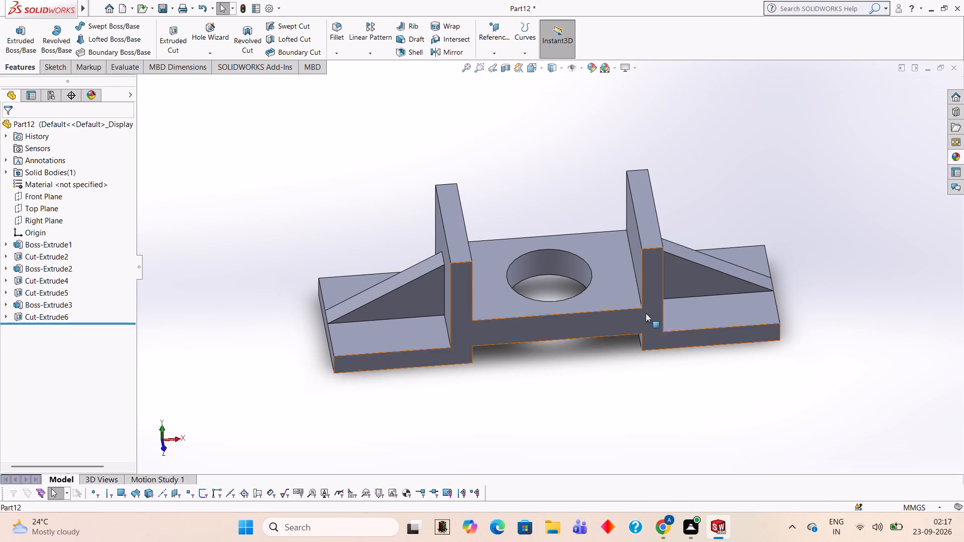
click(686, 282)
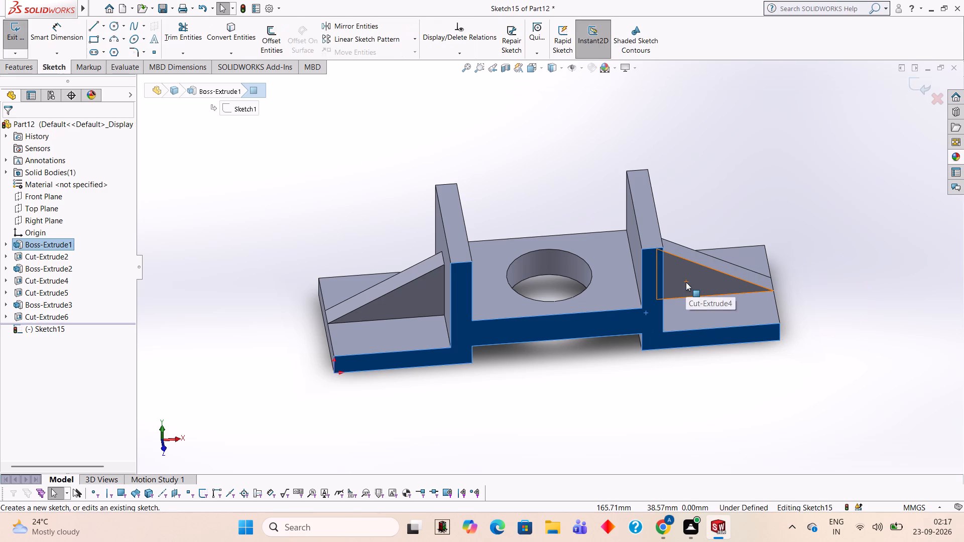
key(ctrl+8)
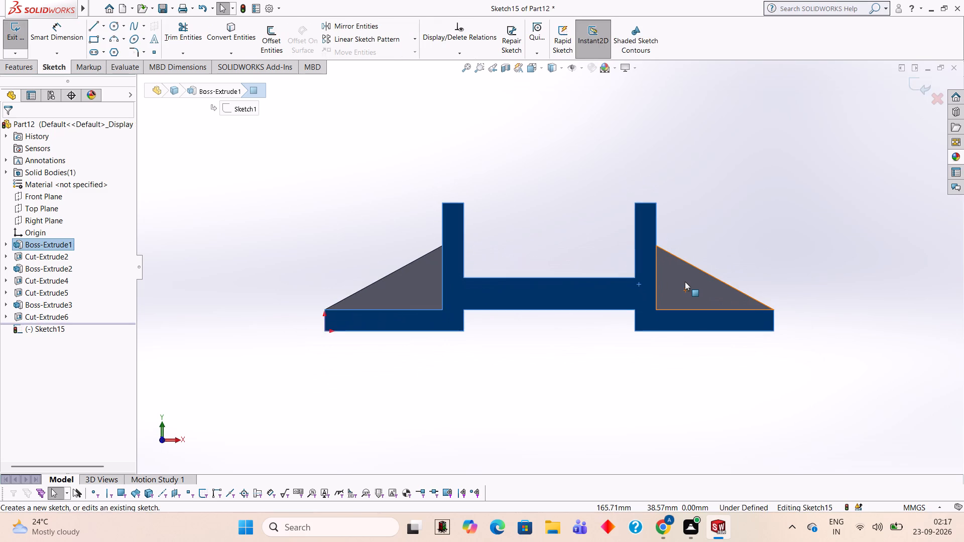
click(93, 32)
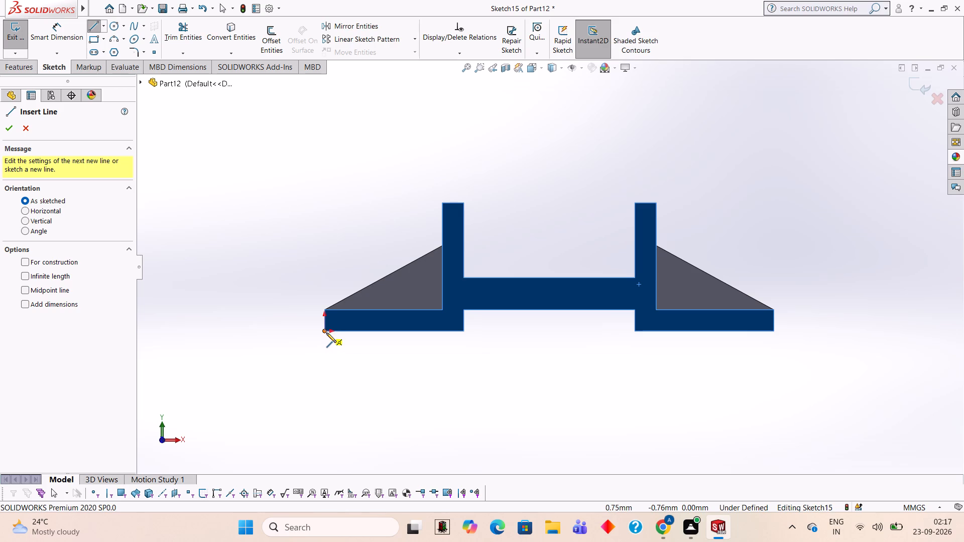
click(323, 331)
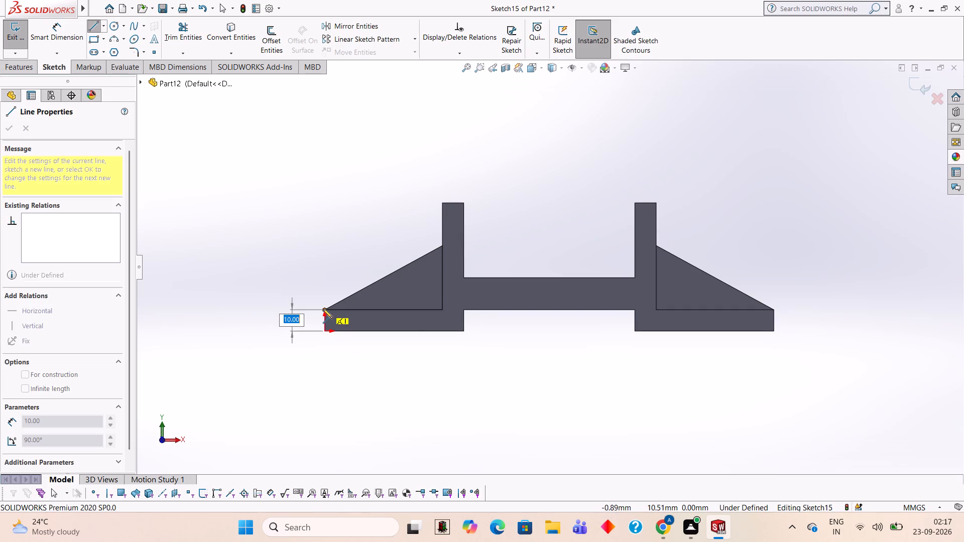
click(323, 309)
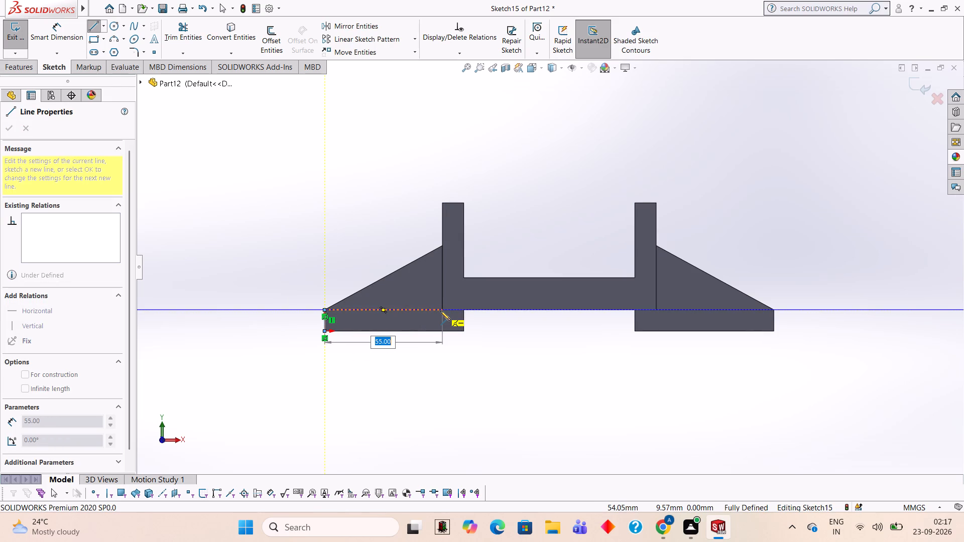
click(441, 311)
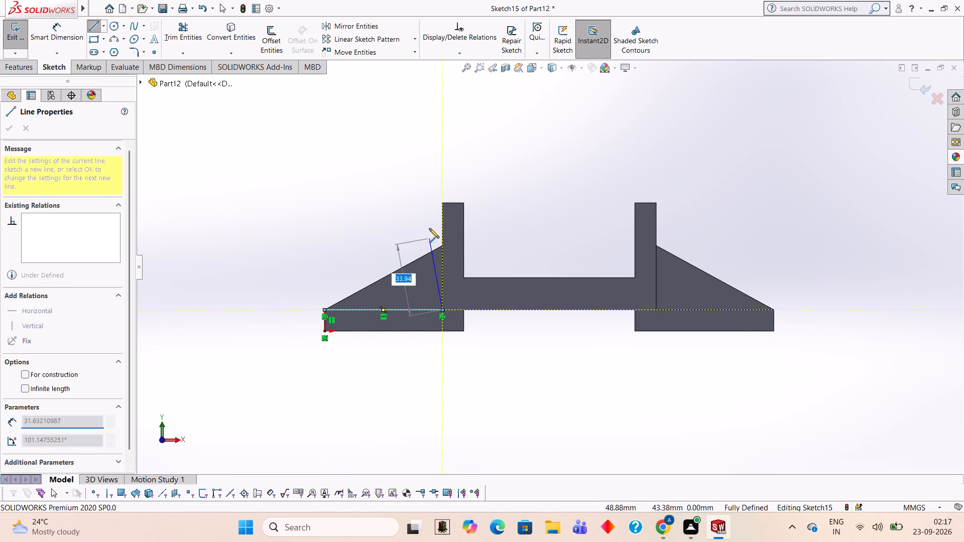
click(441, 203)
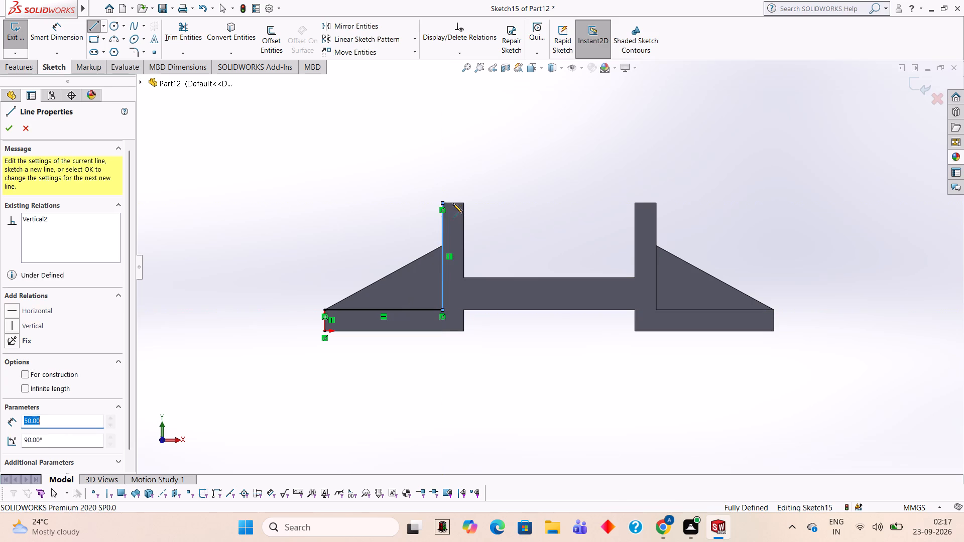
click(463, 203)
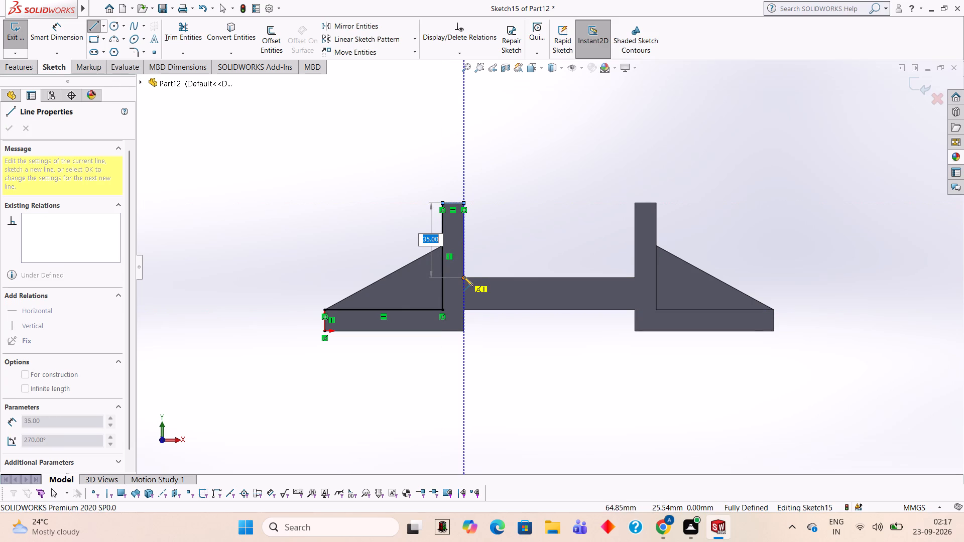
click(463, 277)
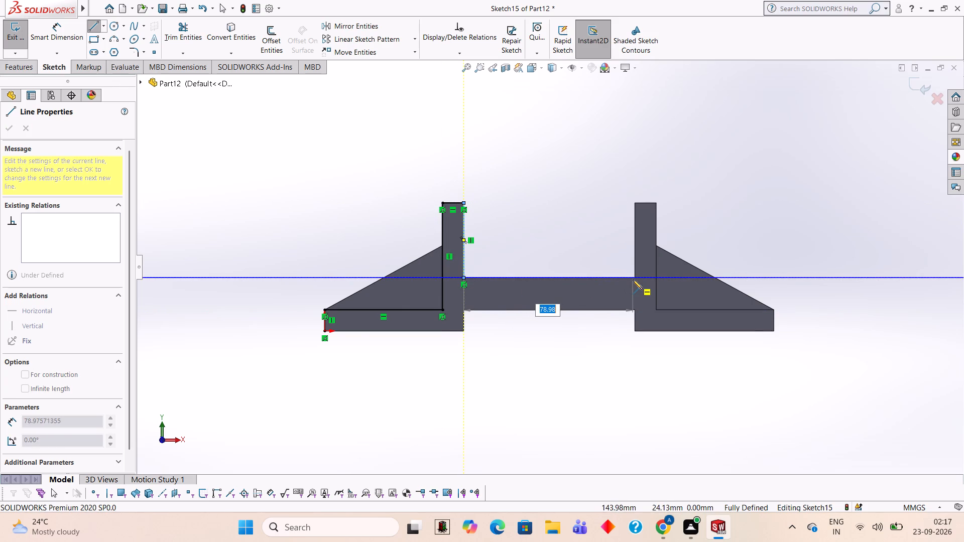
click(635, 277)
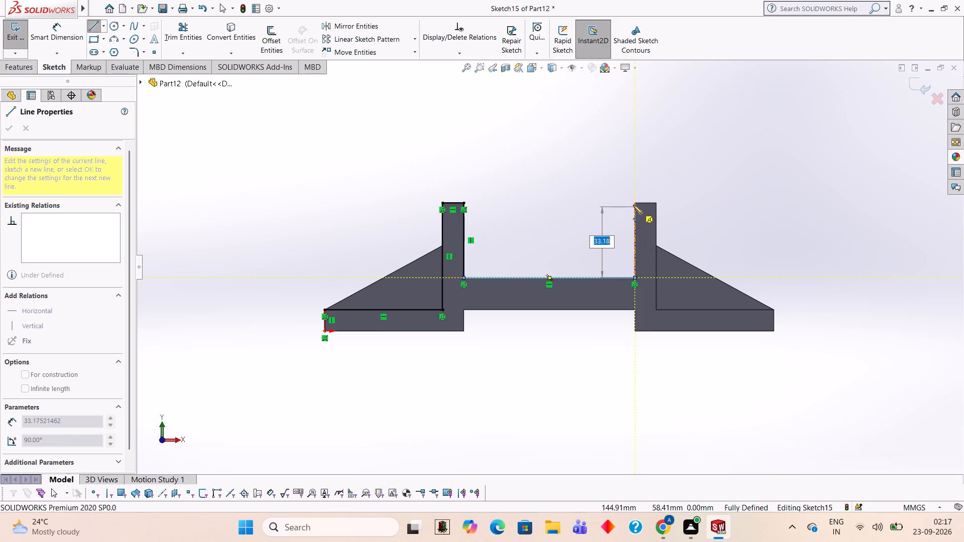
click(634, 202)
click(656, 202)
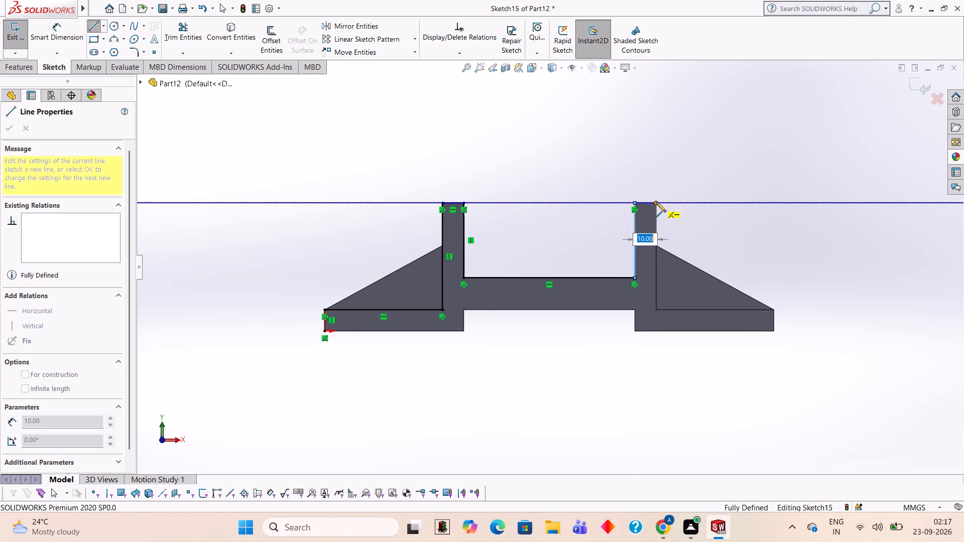
click(656, 309)
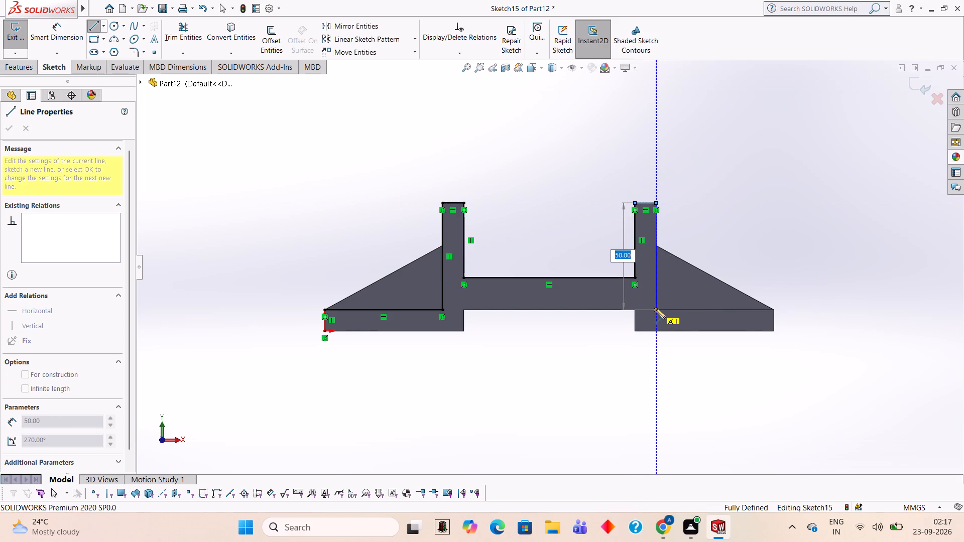
click(773, 310)
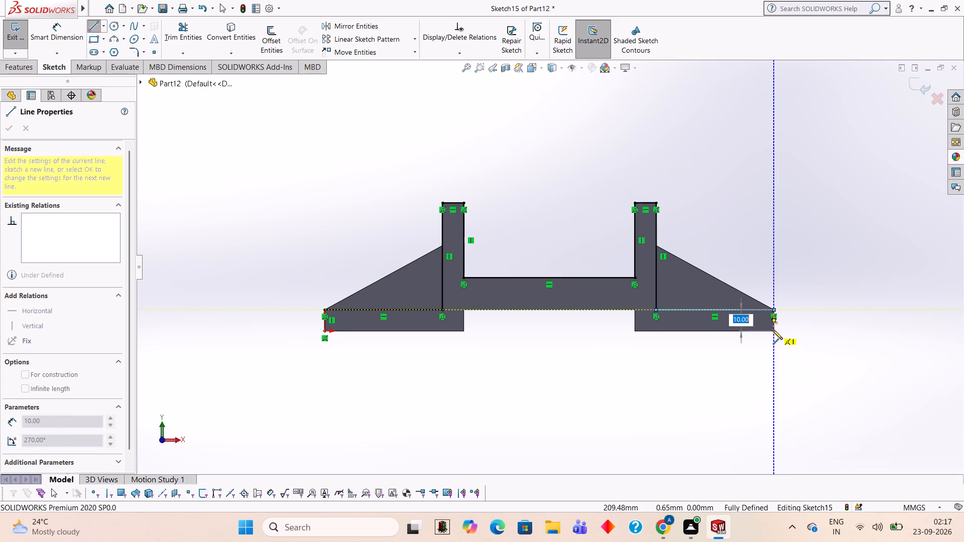
Close the front profile along the 10 mm flange end, both 65 mm feet and the 80 mm recess underneath, ending at the origin.
click(773, 332)
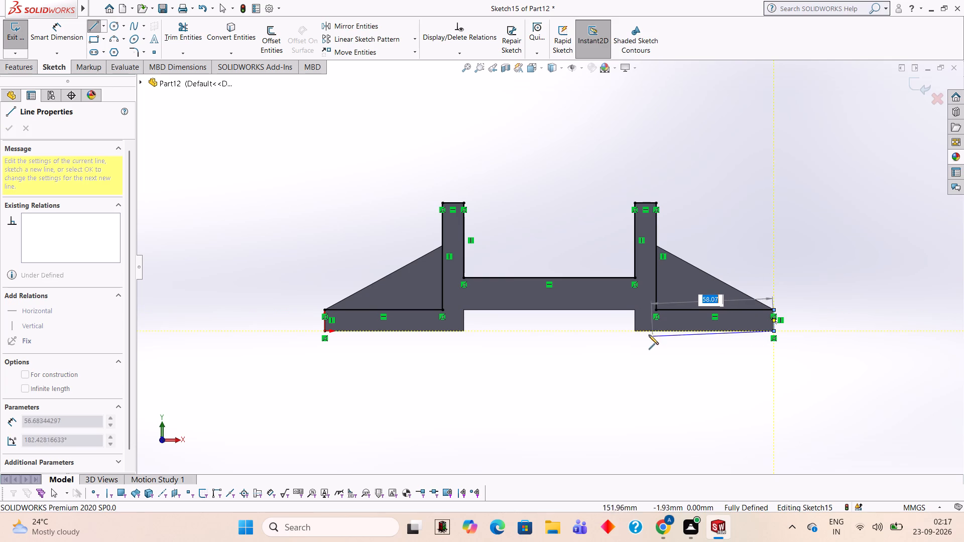
click(633, 330)
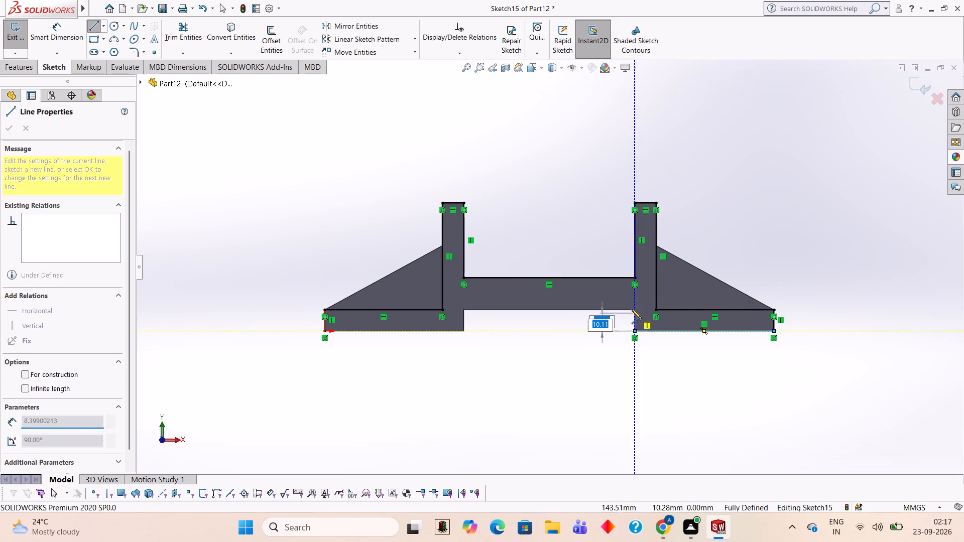
click(634, 309)
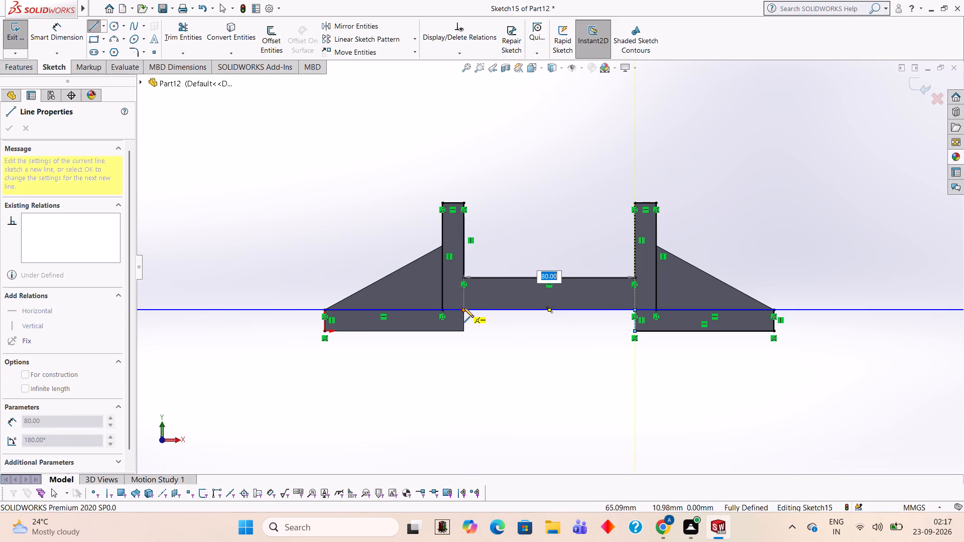
click(464, 309)
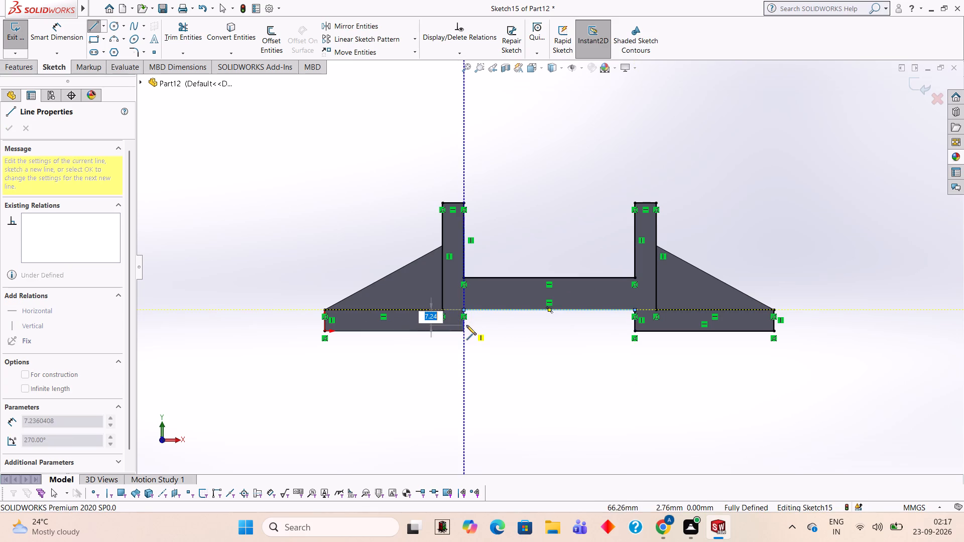
click(464, 331)
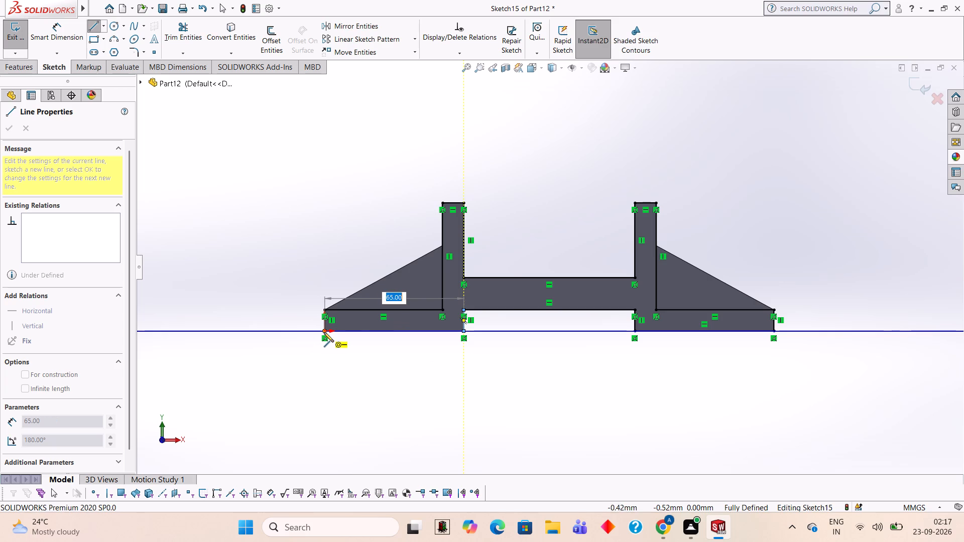
click(323, 332)
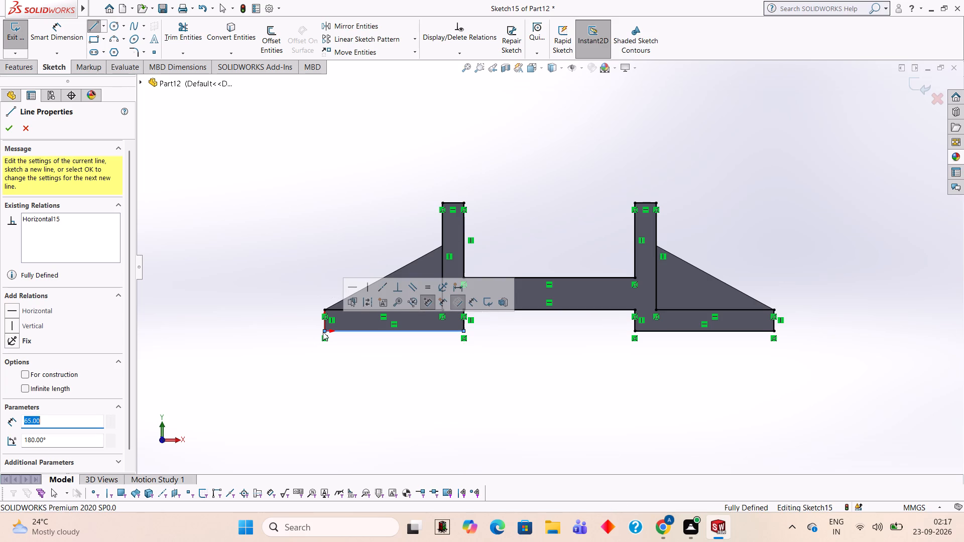
key(Escape)
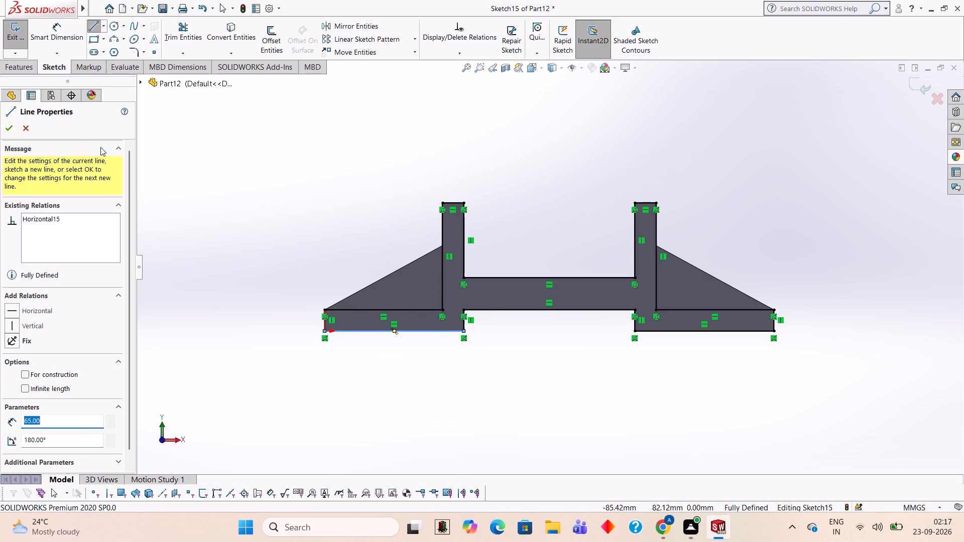
Extrude the closed front profile outward 10 mm as a blind boss merged with the bracket.
click(9, 70)
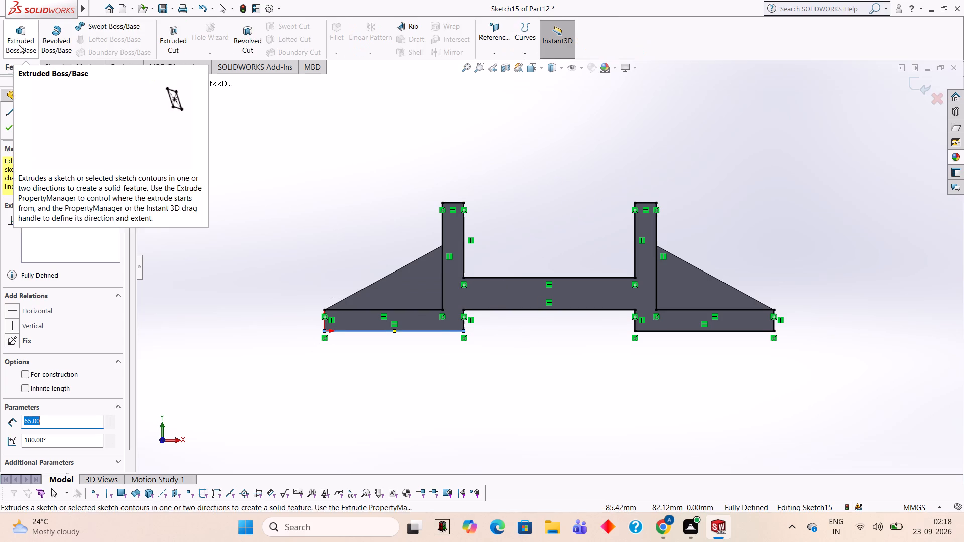
click(19, 45)
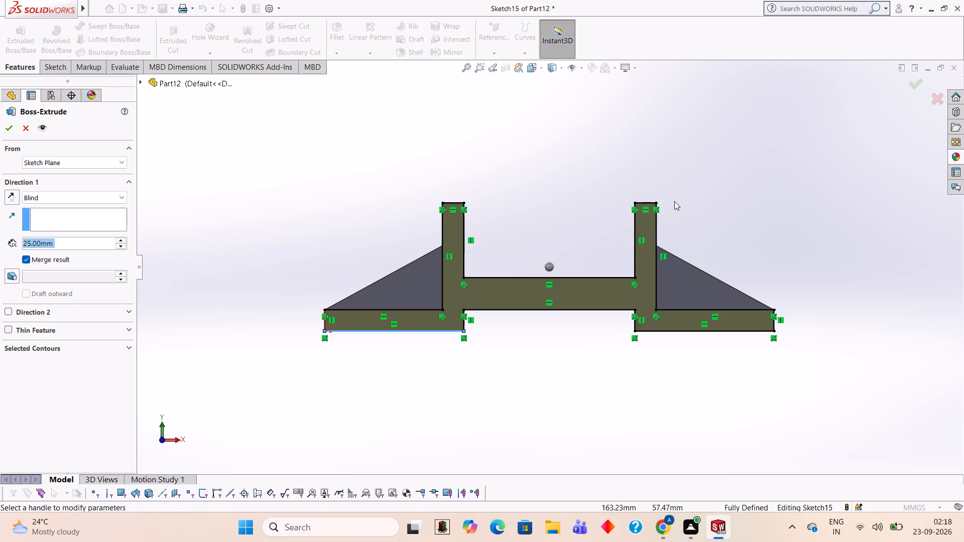
middle_drag(711, 194, 669, 255)
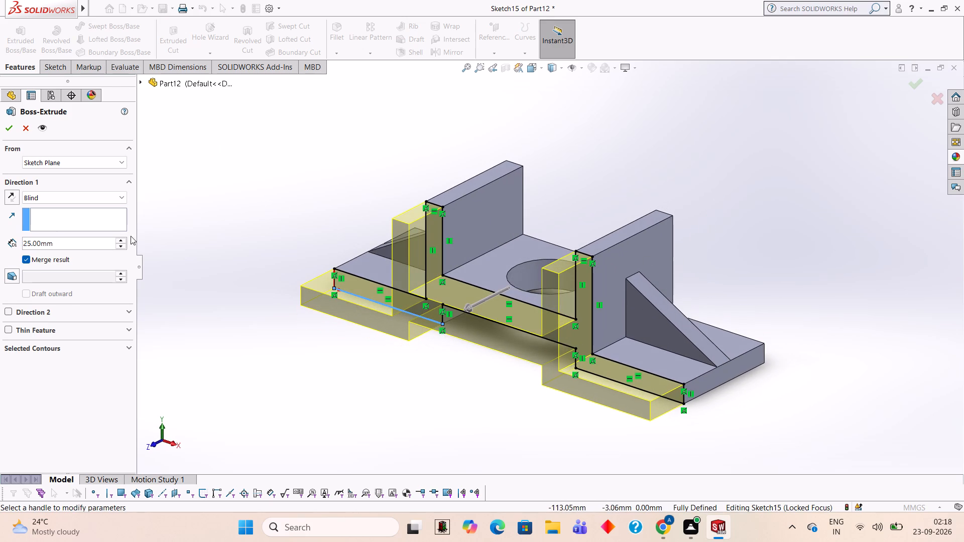
click(108, 240)
key(BackSpace)
key(BackSpace)
key(BackSpace)
key(BackSpace)
key(BackSpace)
key(BackSpace)
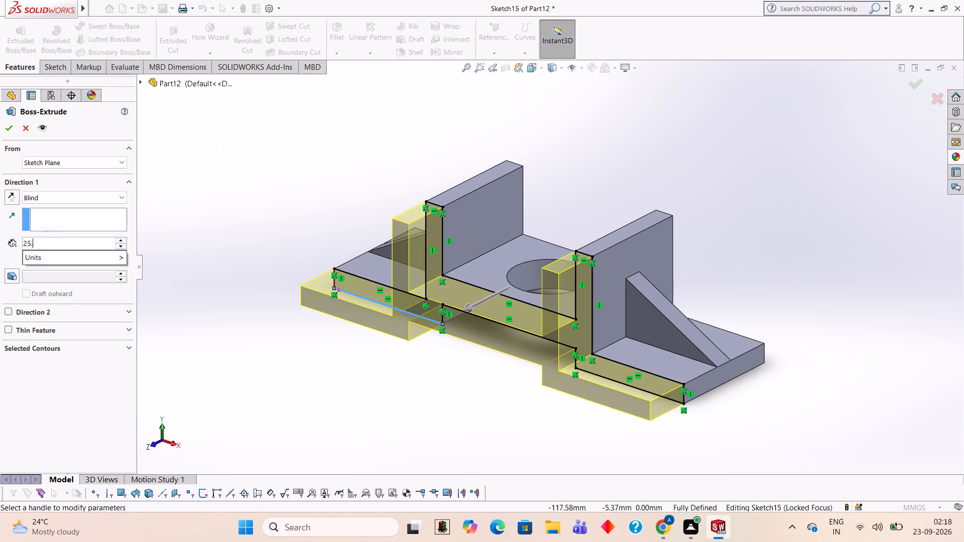
key(BackSpace)
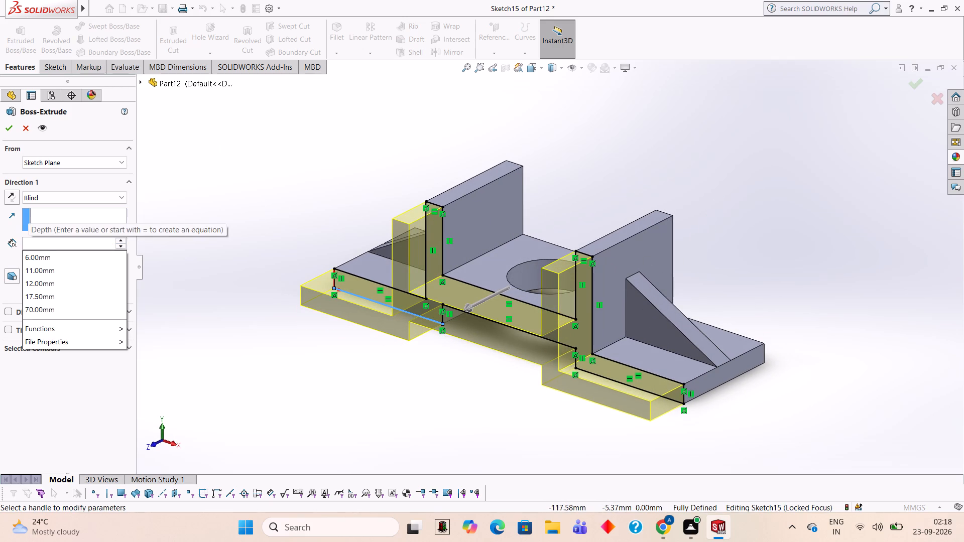
text(10)
key(Return)
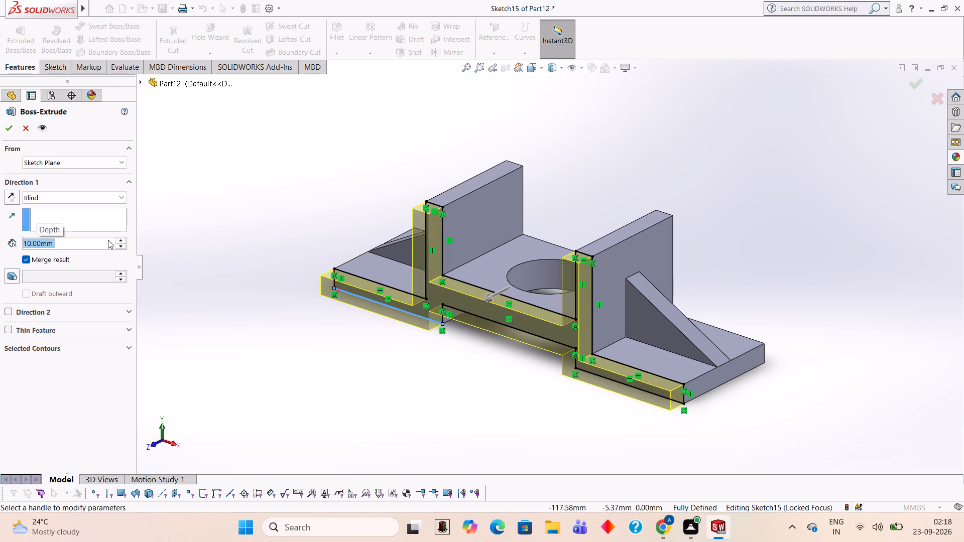
click(5, 130)
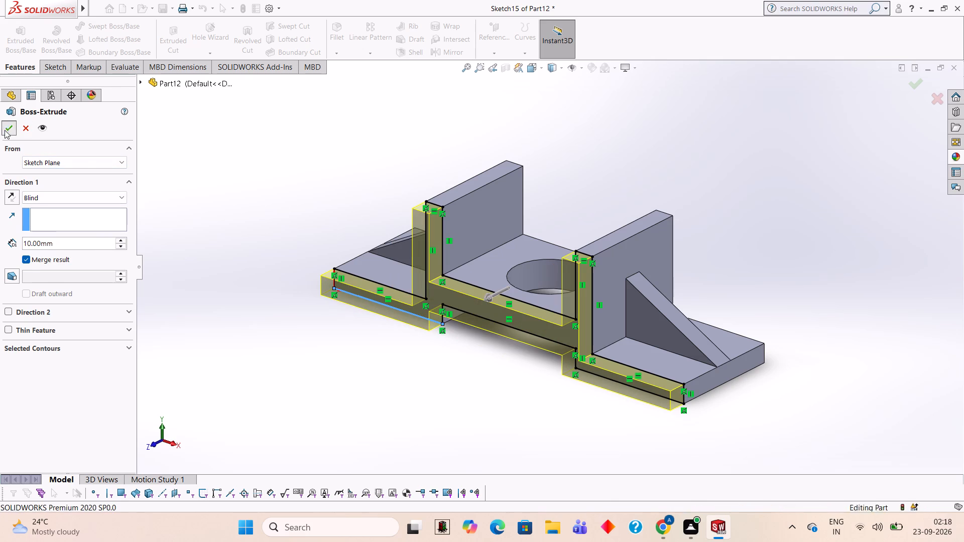
click(275, 165)
On the bracket's rear face, sketch its upper outline from the flange's bottom corner opposite the origin, over both 50 mm uprights and the 80 mm platform.
middle_drag(605, 139, 608, 141)
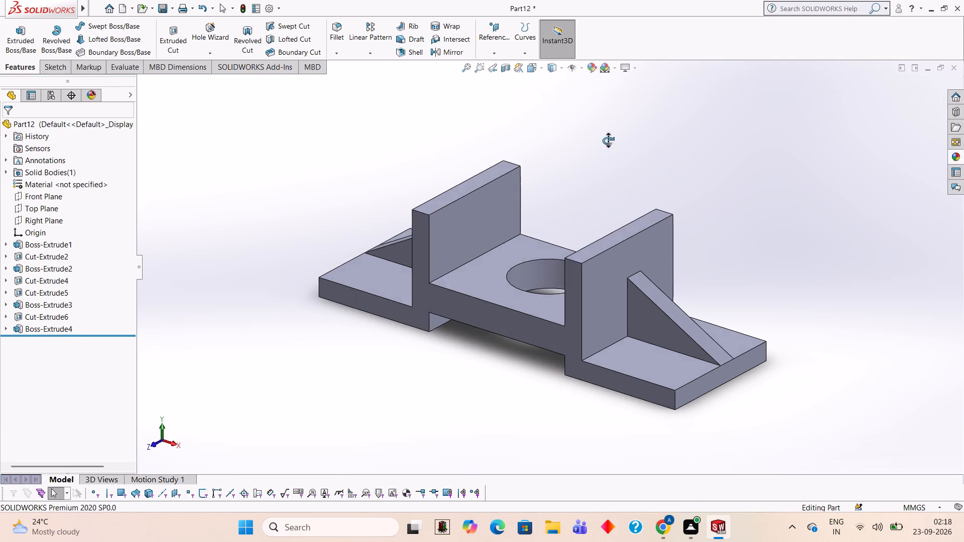
middle_drag(608, 141, 721, 232)
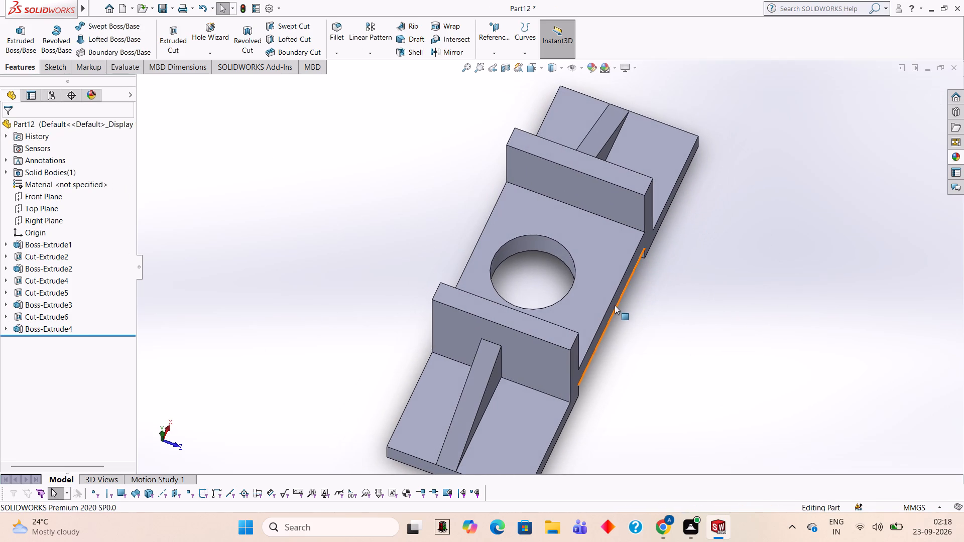
middle_drag(642, 324, 767, 203)
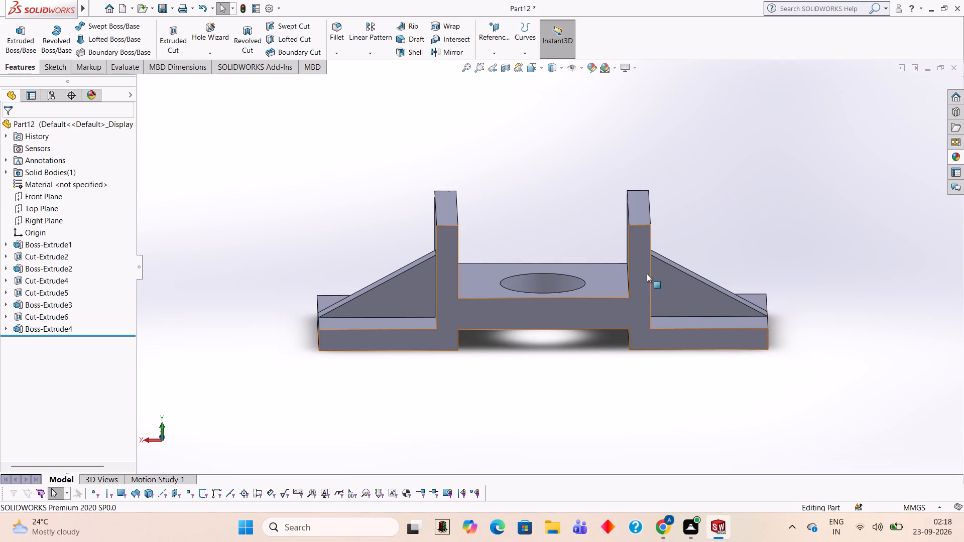
click(632, 299)
click(673, 269)
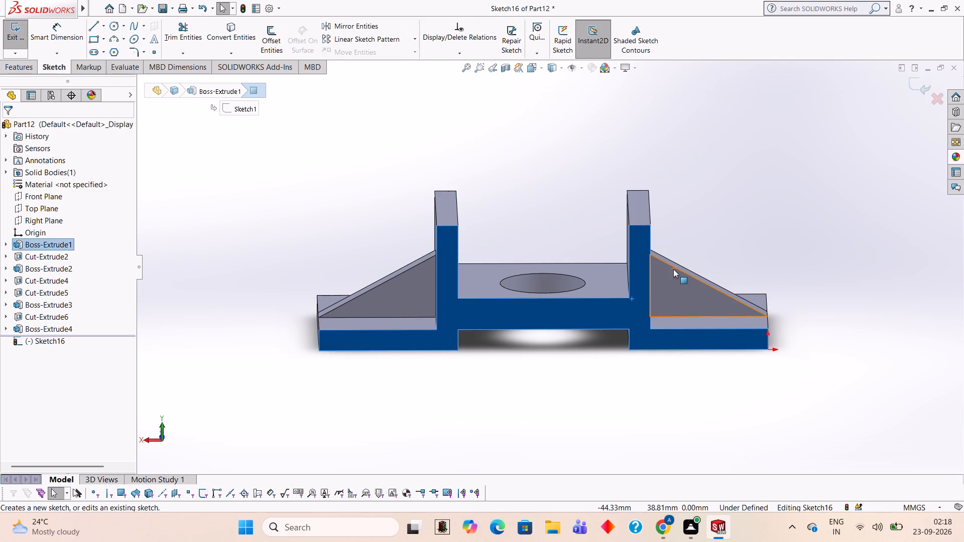
key(ctrl+8)
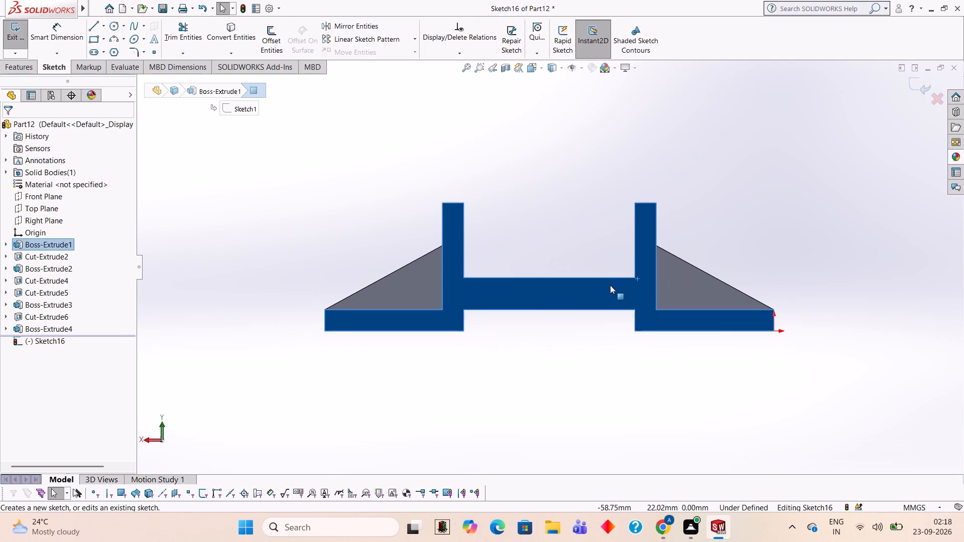
click(94, 30)
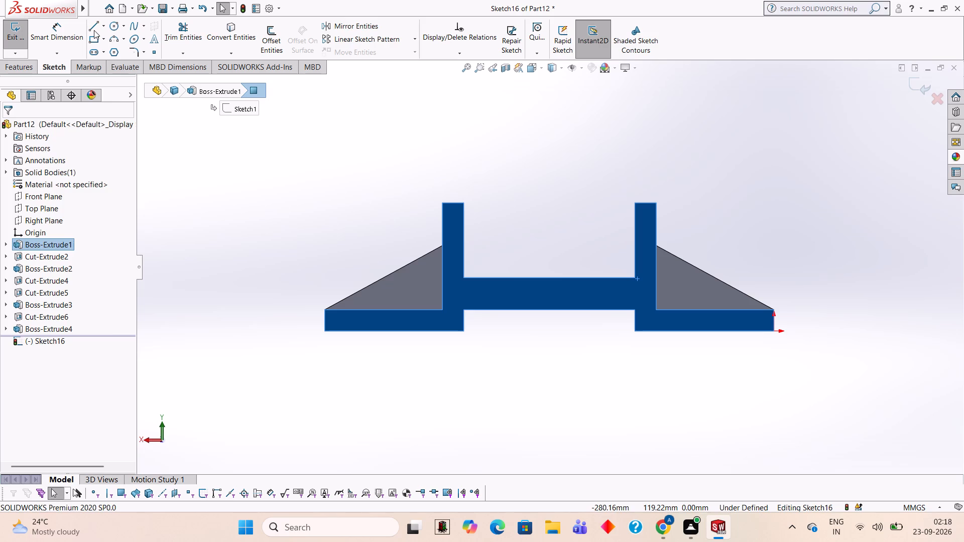
click(323, 332)
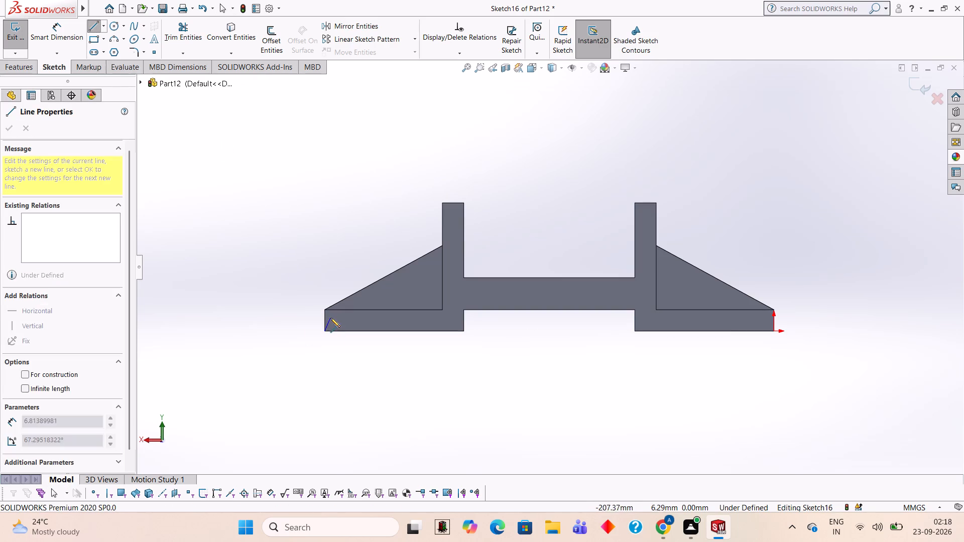
click(323, 309)
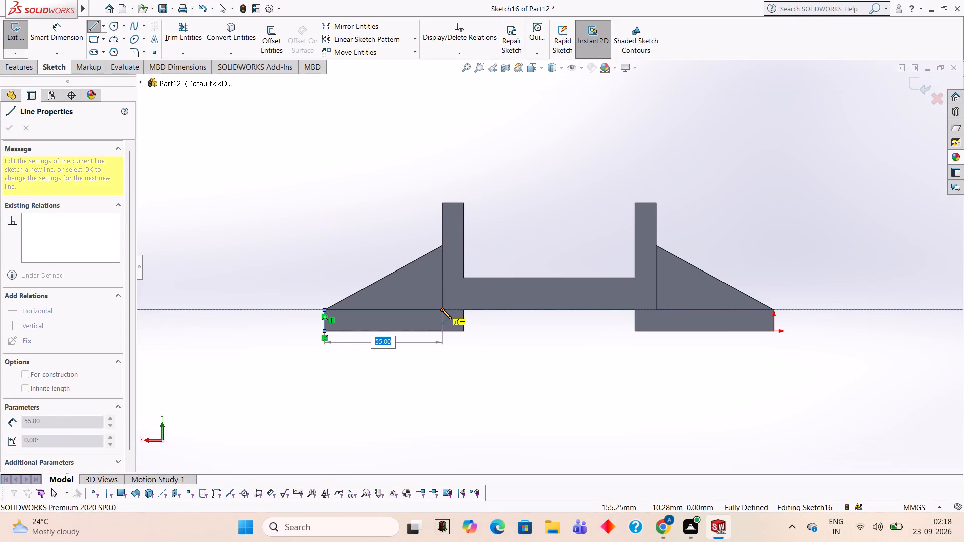
click(442, 309)
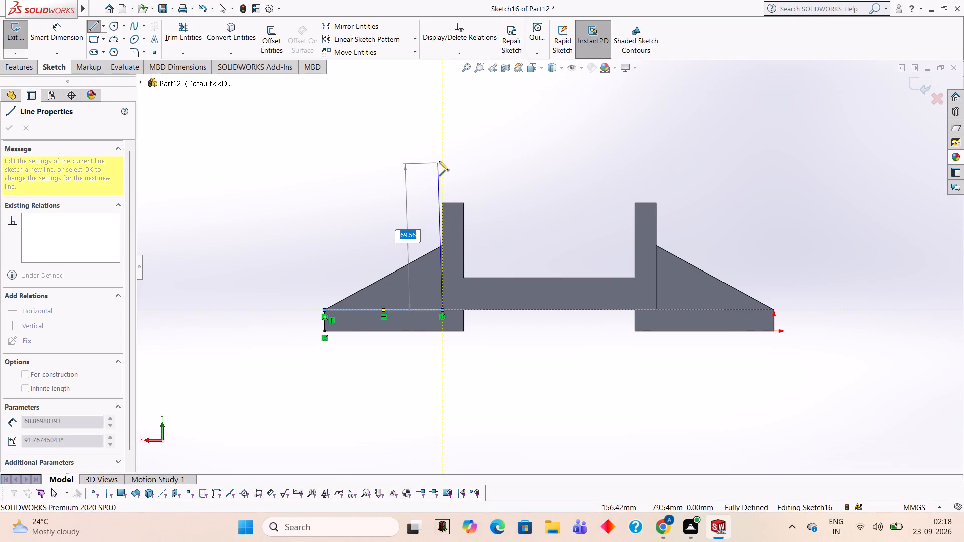
click(442, 202)
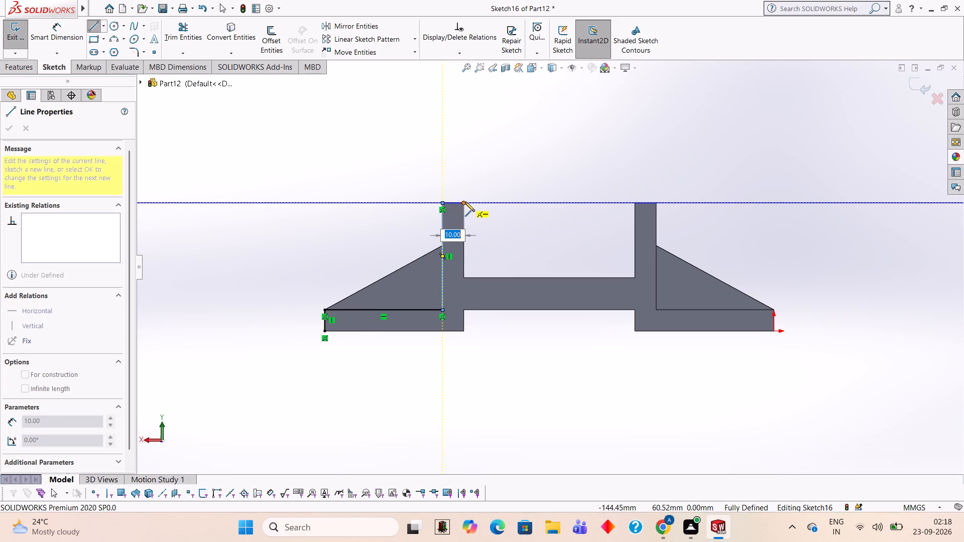
click(462, 201)
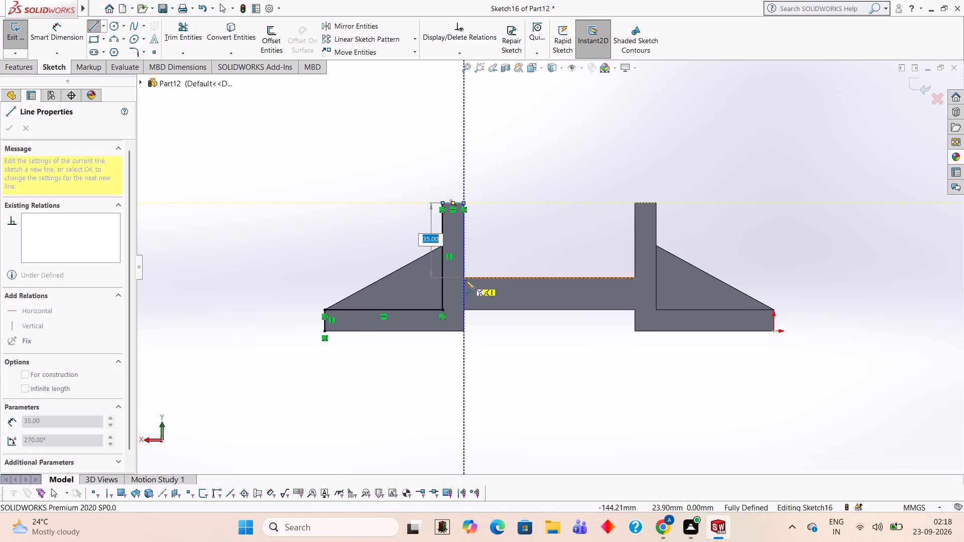
click(463, 277)
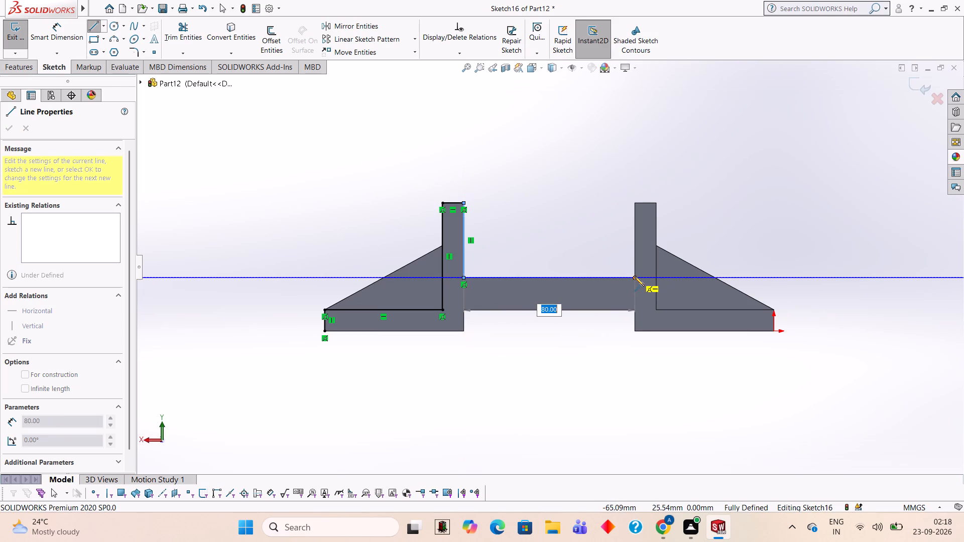
click(635, 277)
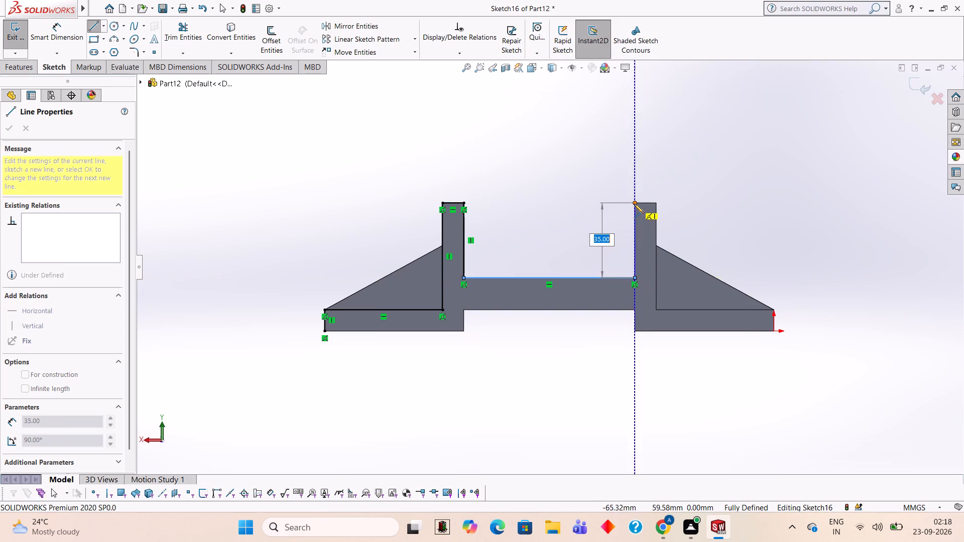
click(634, 204)
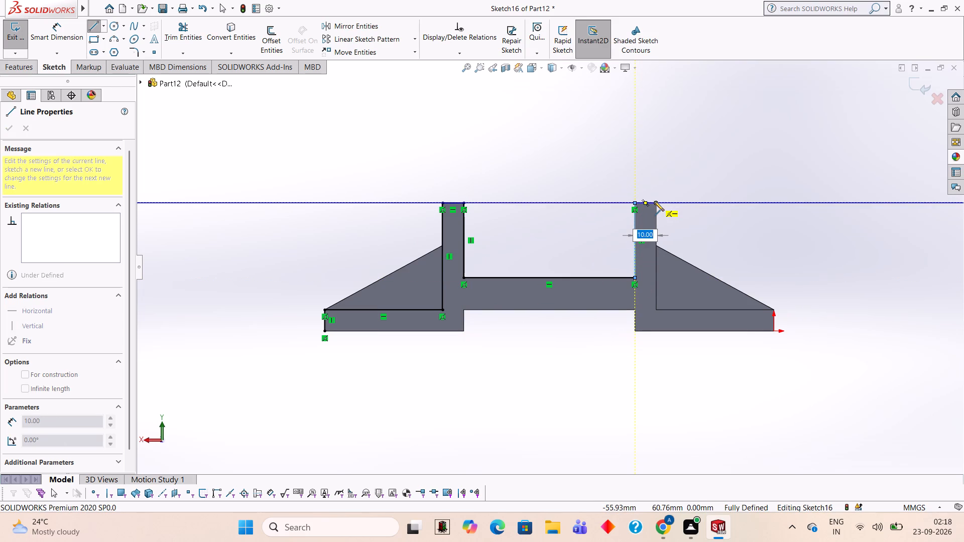
click(654, 201)
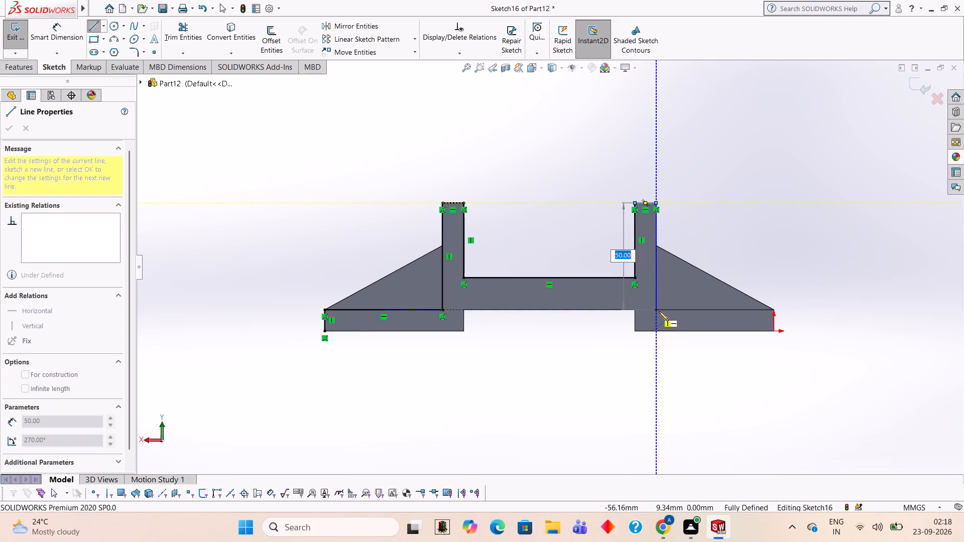
click(656, 310)
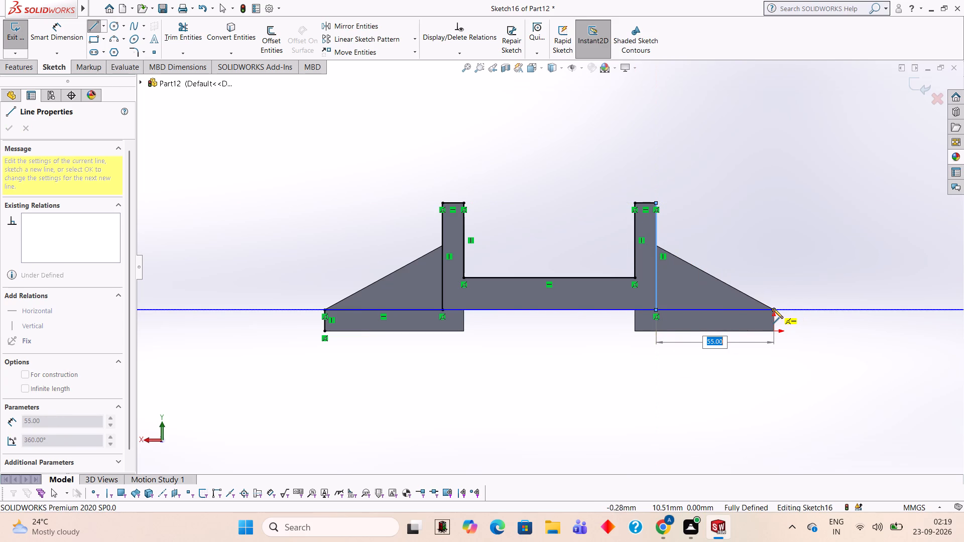
click(773, 309)
Close the rear profile down the 10 mm flange end at the origin and along both 65 mm feet and the 80 mm recess underneath.
click(773, 330)
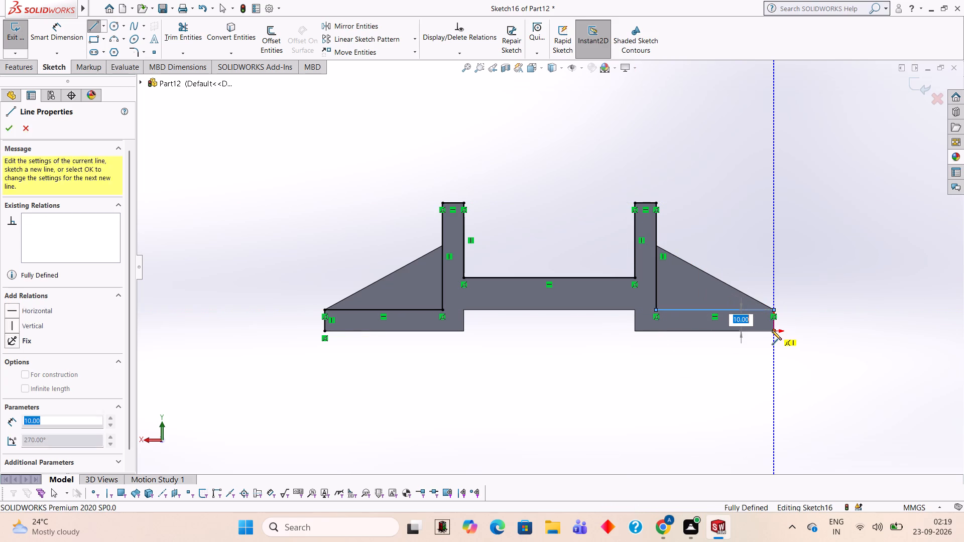
click(634, 330)
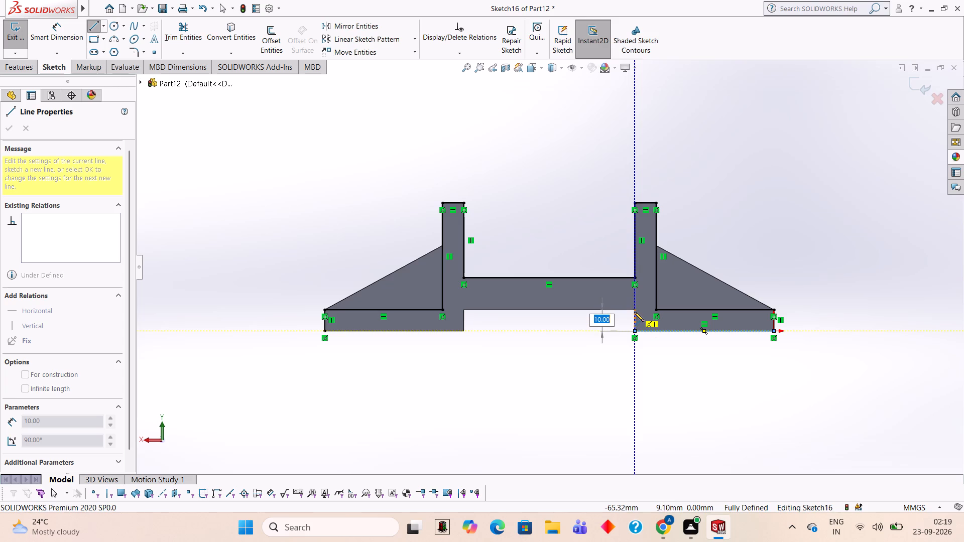
click(634, 310)
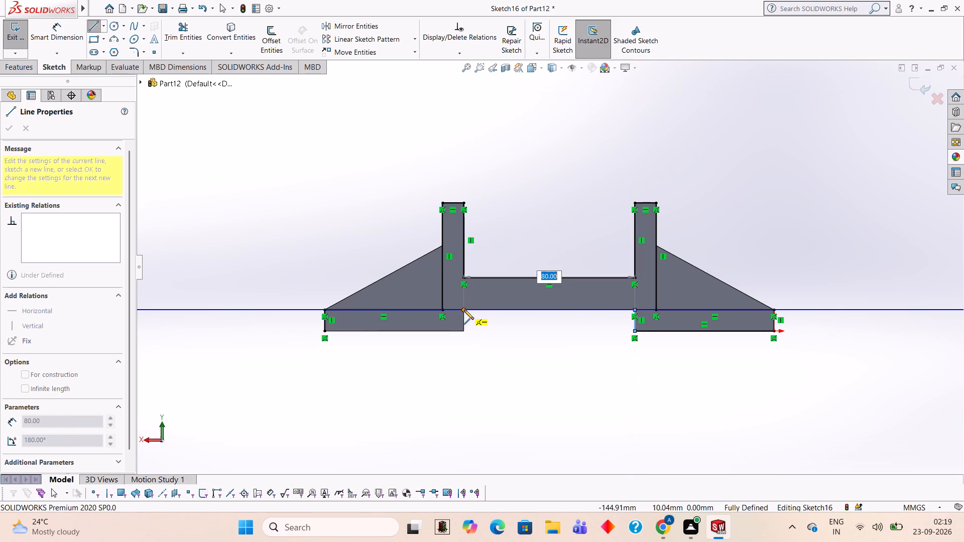
click(464, 310)
click(463, 331)
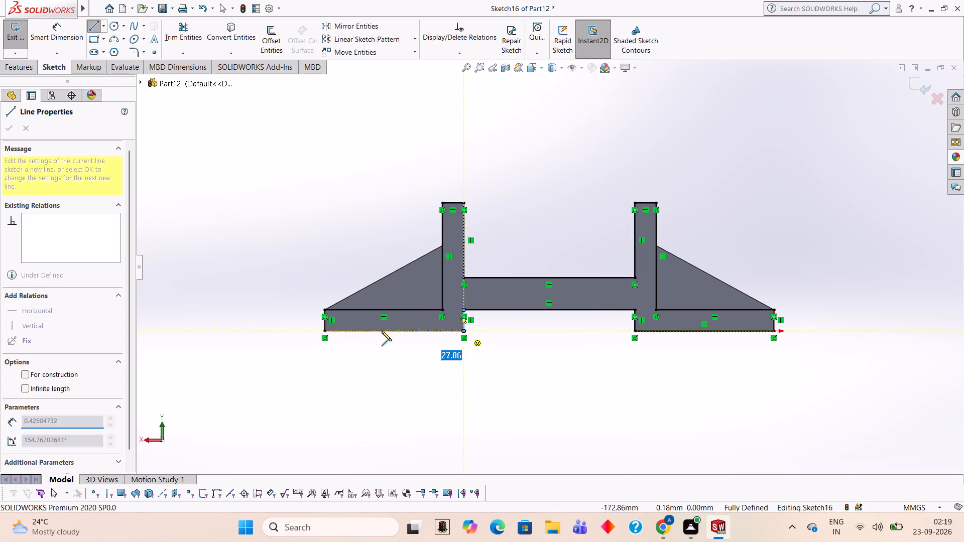
click(324, 332)
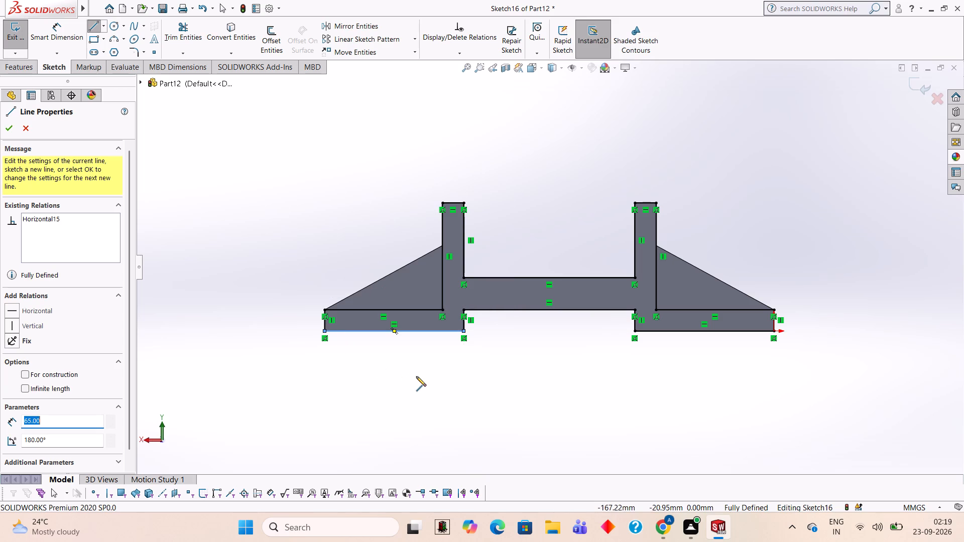
key(Escape)
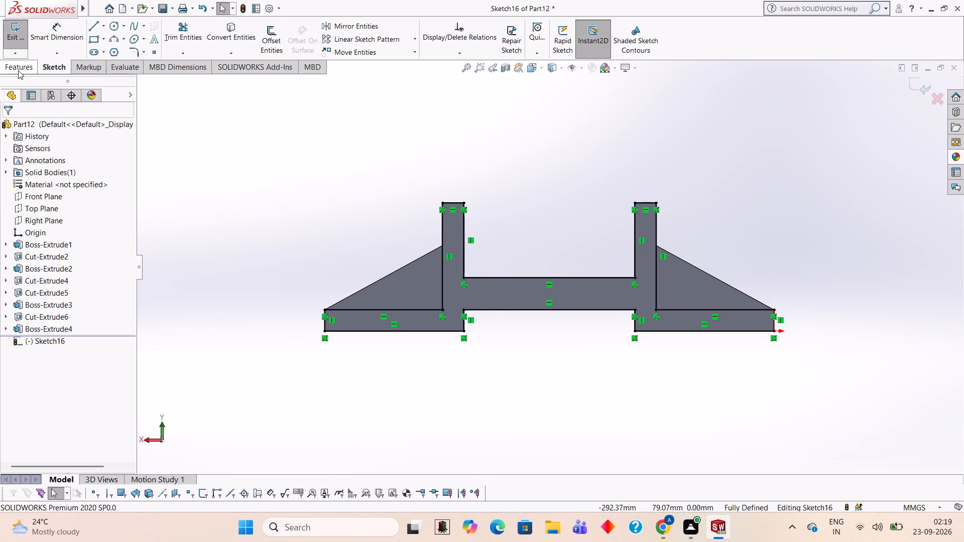
Extrude the closed rear profile outward 10 mm as a blind boss merged with the bracket.
click(16, 70)
click(20, 57)
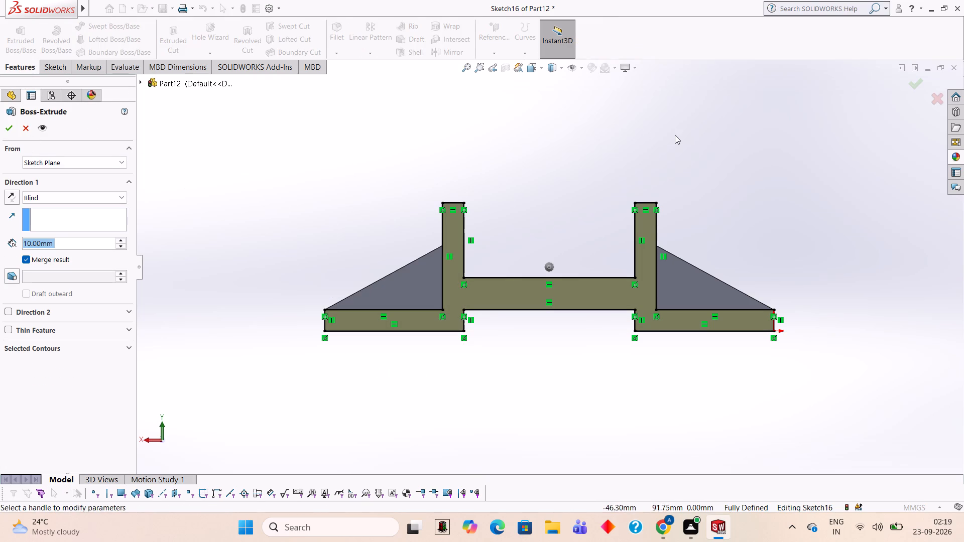
middle_drag(711, 134, 671, 204)
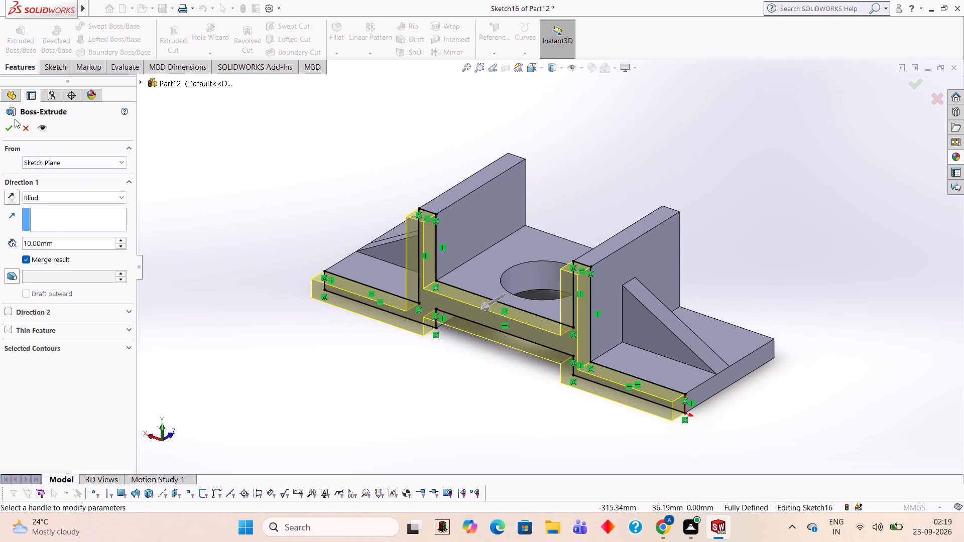
click(15, 127)
click(337, 188)
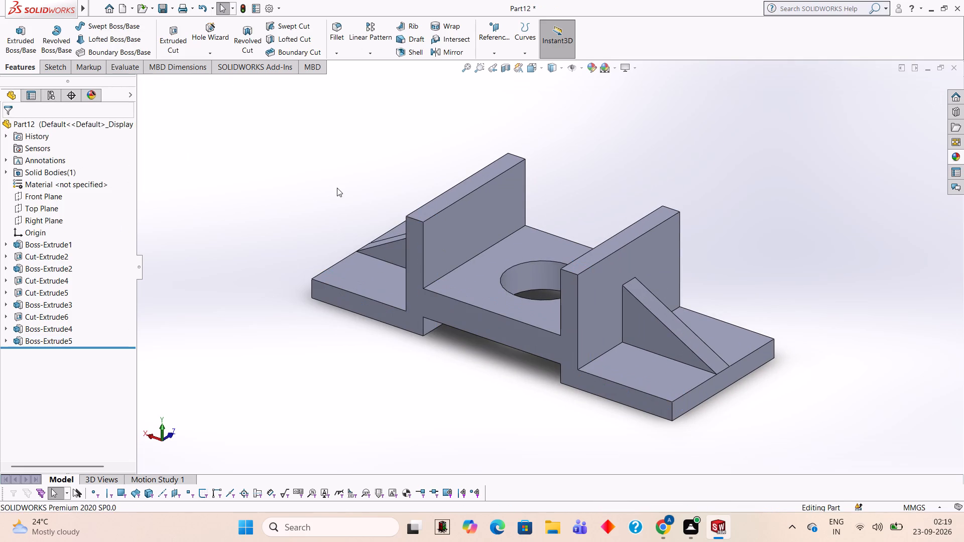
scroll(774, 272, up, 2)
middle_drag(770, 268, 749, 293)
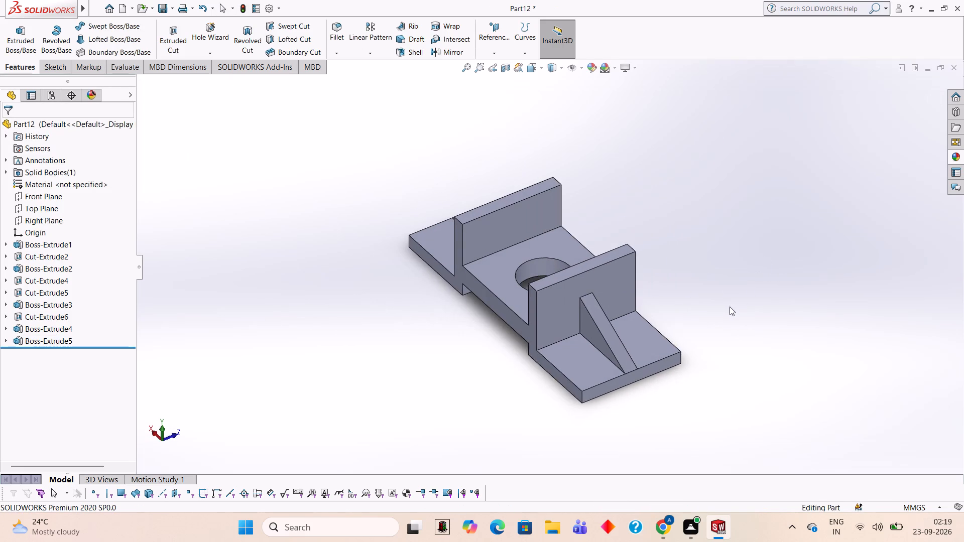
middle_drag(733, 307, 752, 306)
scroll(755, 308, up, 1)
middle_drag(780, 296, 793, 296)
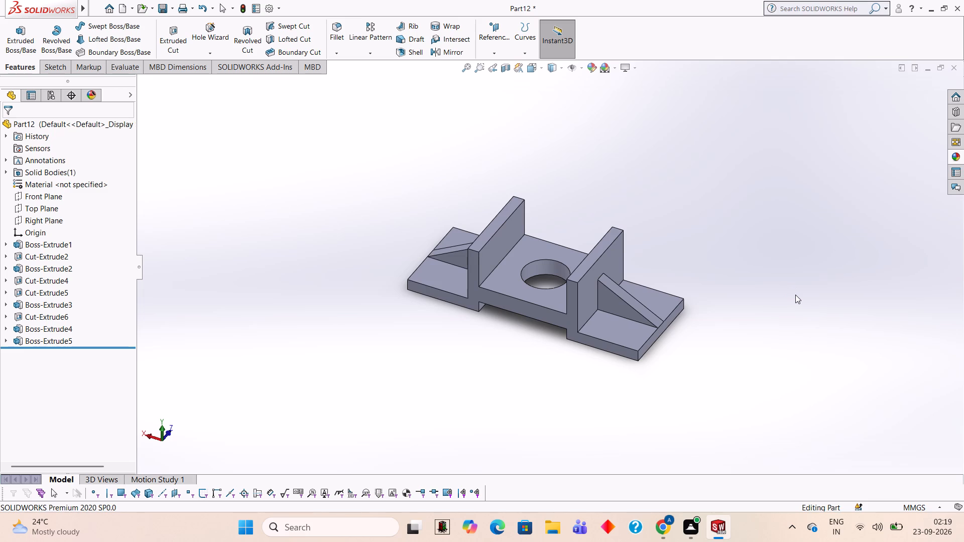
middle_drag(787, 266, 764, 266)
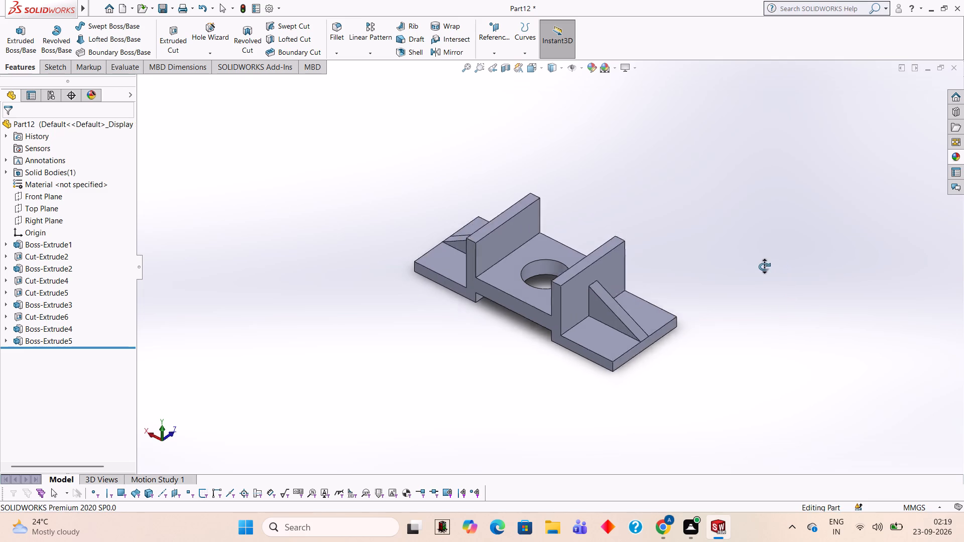
On the origin-end flange's top face, sketch a circle of radius 6 mm in the area in front of the rib.
middle_drag(764, 266, 725, 257)
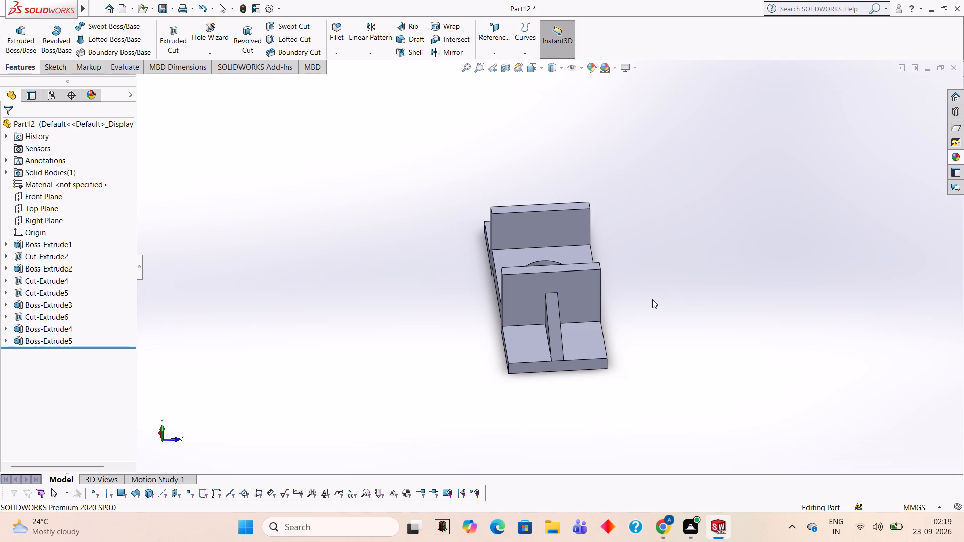
click(571, 341)
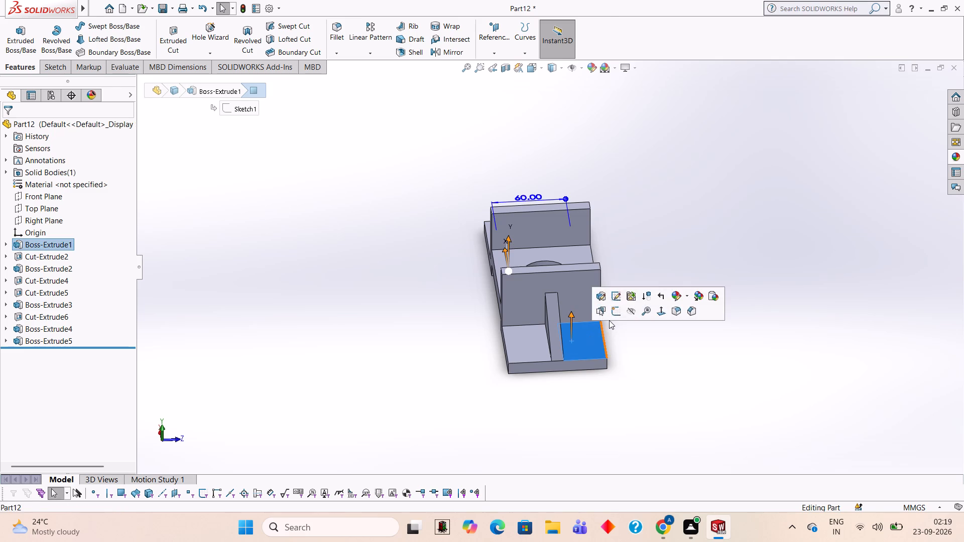
click(618, 313)
key(ctrl+8)
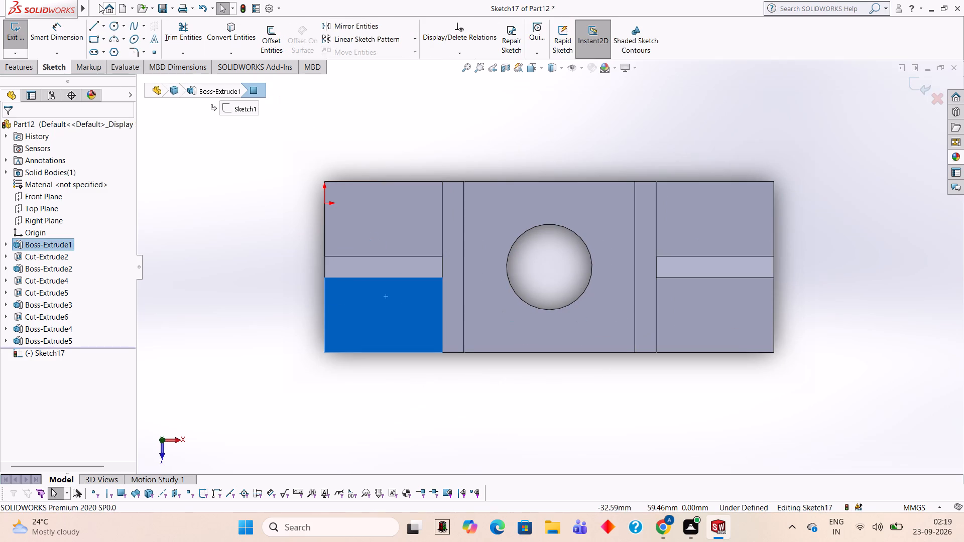
click(112, 26)
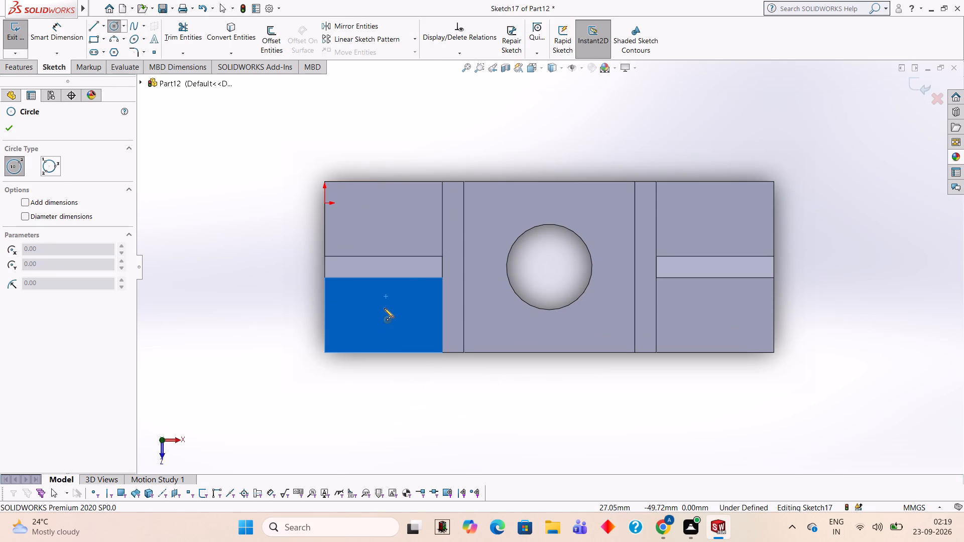
click(383, 310)
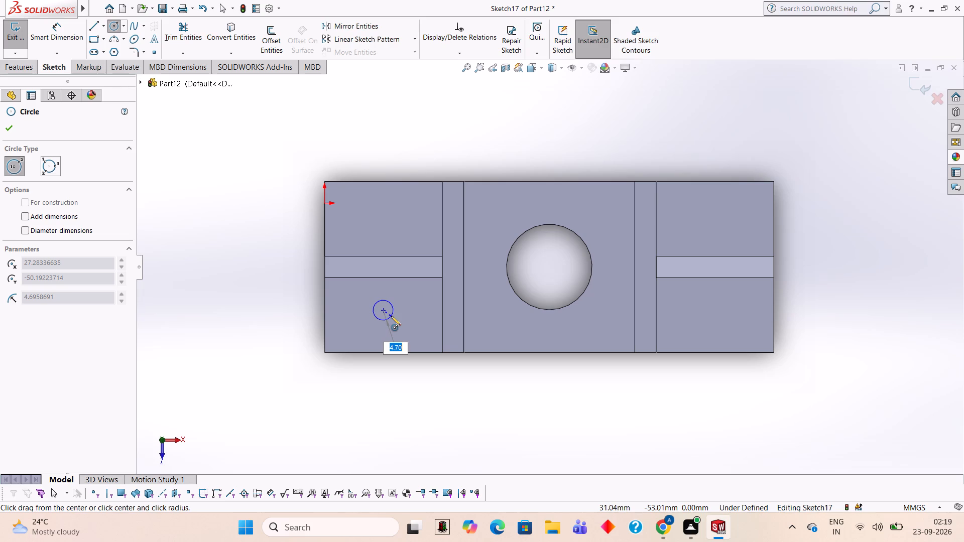
key(6)
key(Return)
Dimension the circle's centre 17.5 mm from the flange's front edge and 27.5 mm from its outer end edge.
click(74, 33)
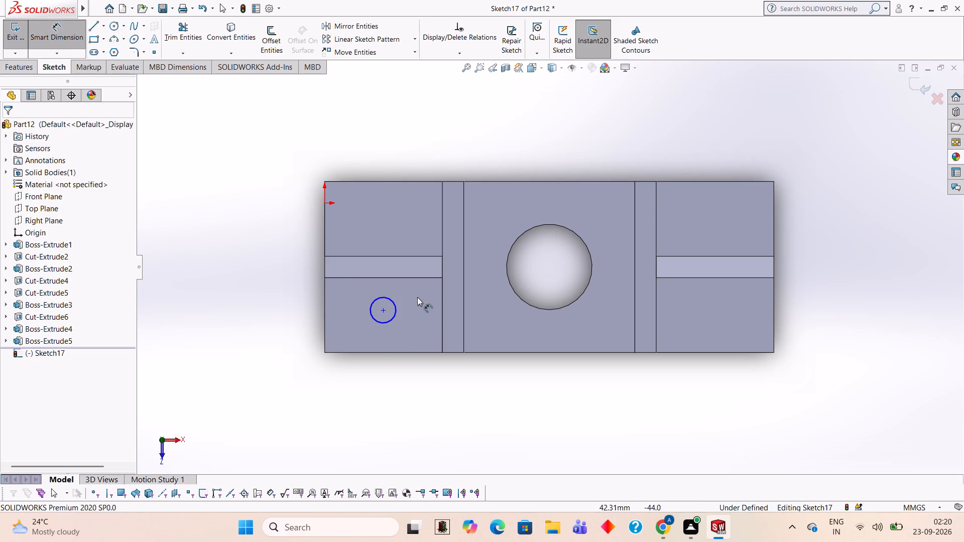
click(381, 309)
click(382, 352)
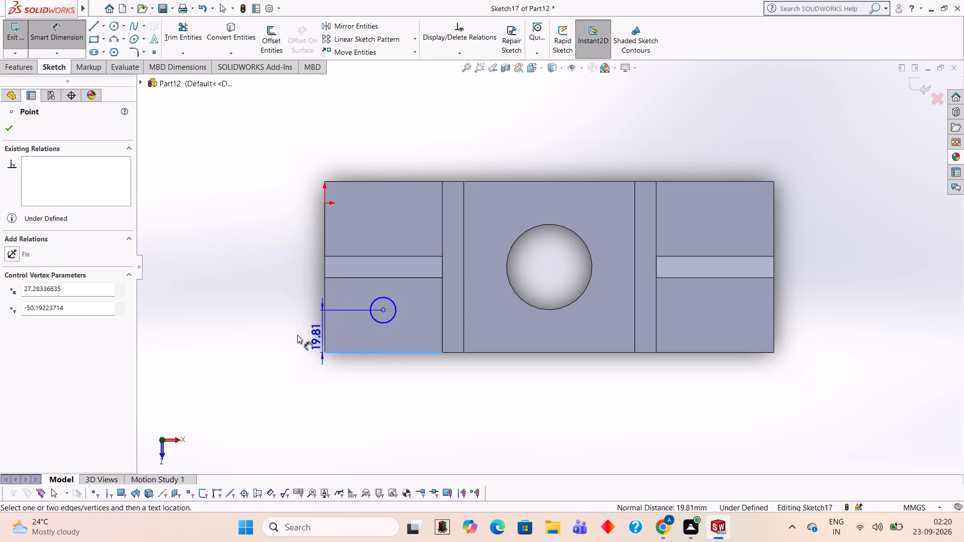
click(290, 331)
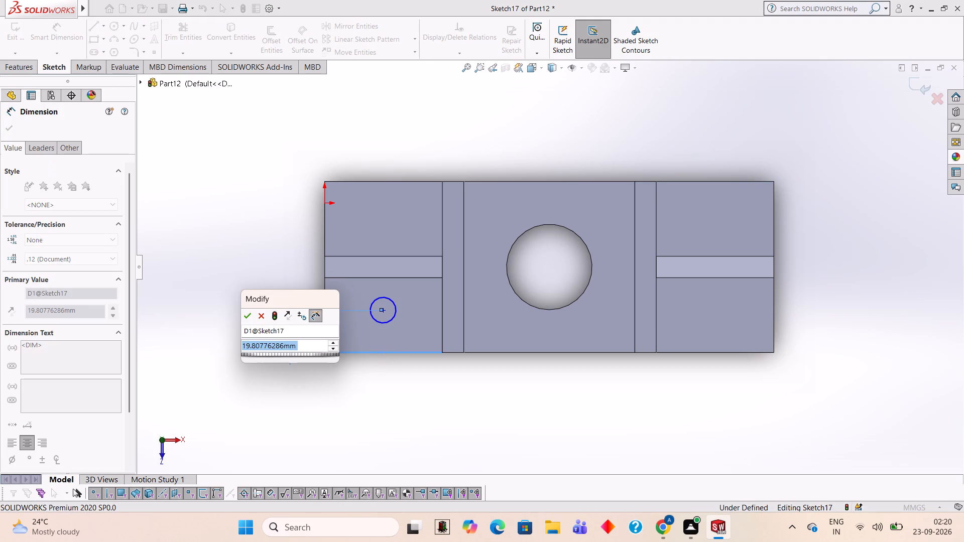
text(17.5)
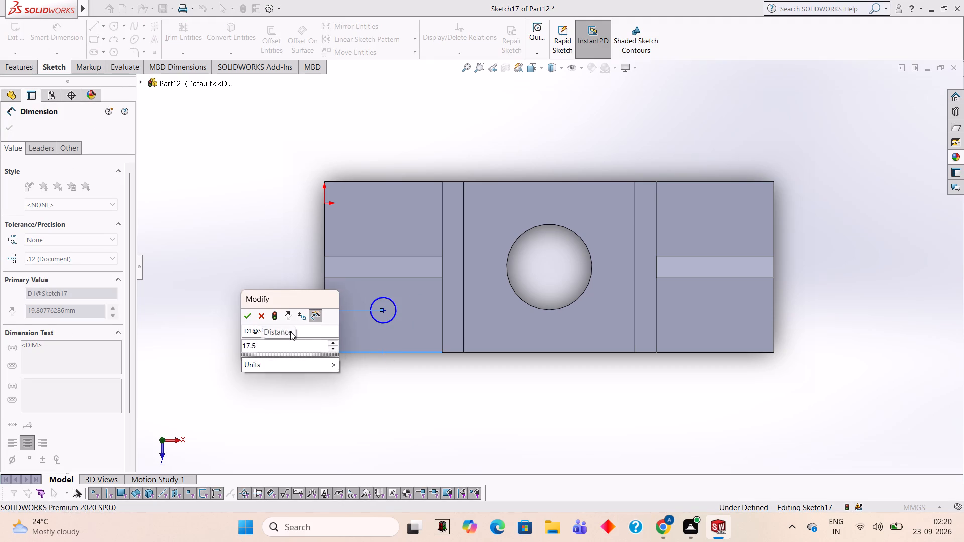
key(Return)
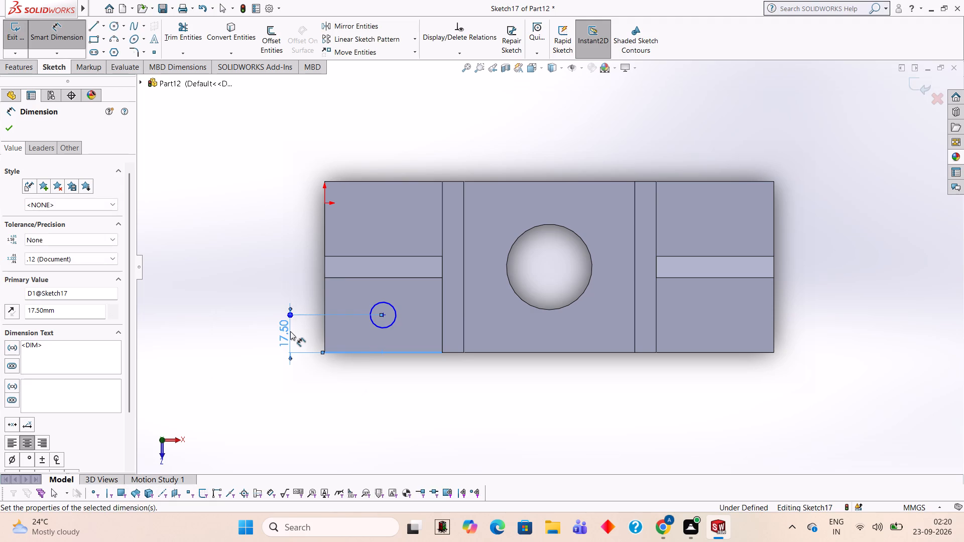
click(324, 322)
click(382, 313)
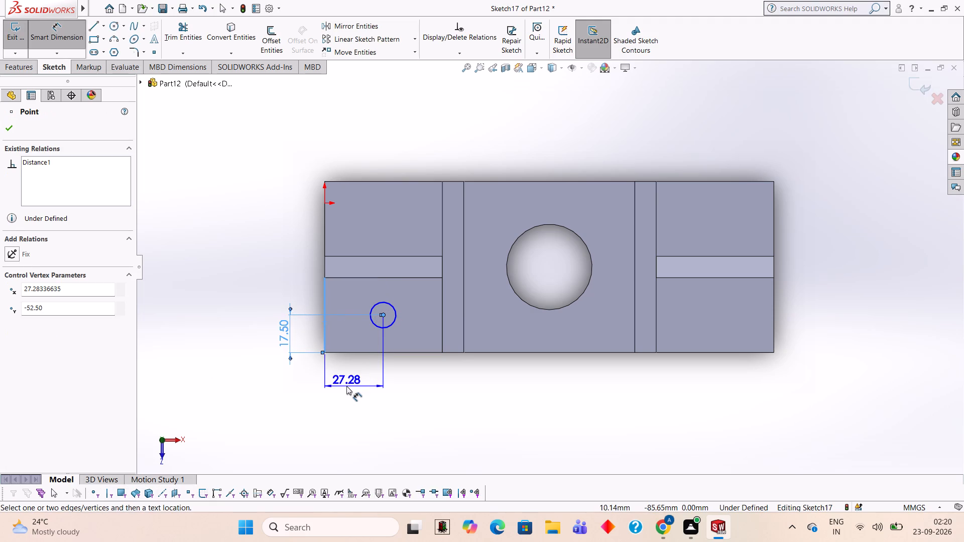
click(346, 386)
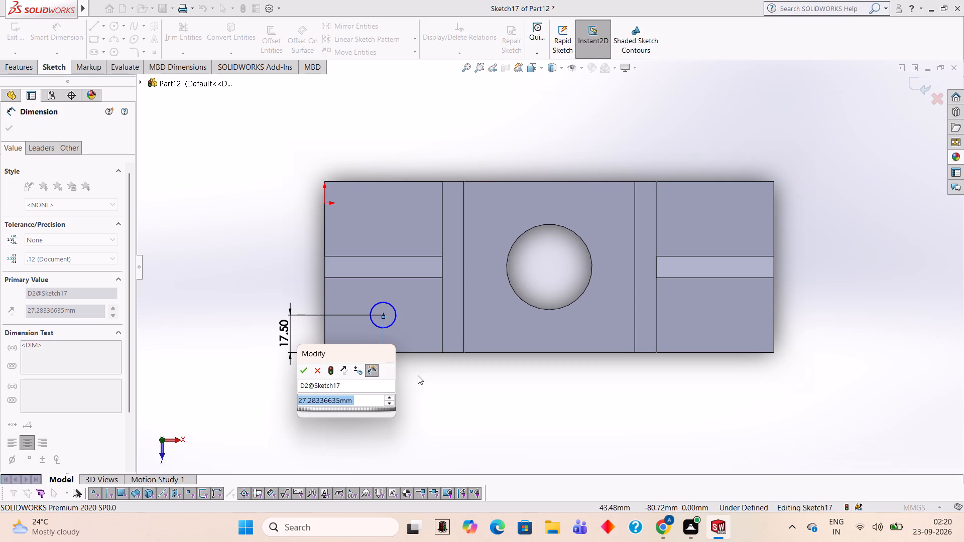
key(2)
key(7)
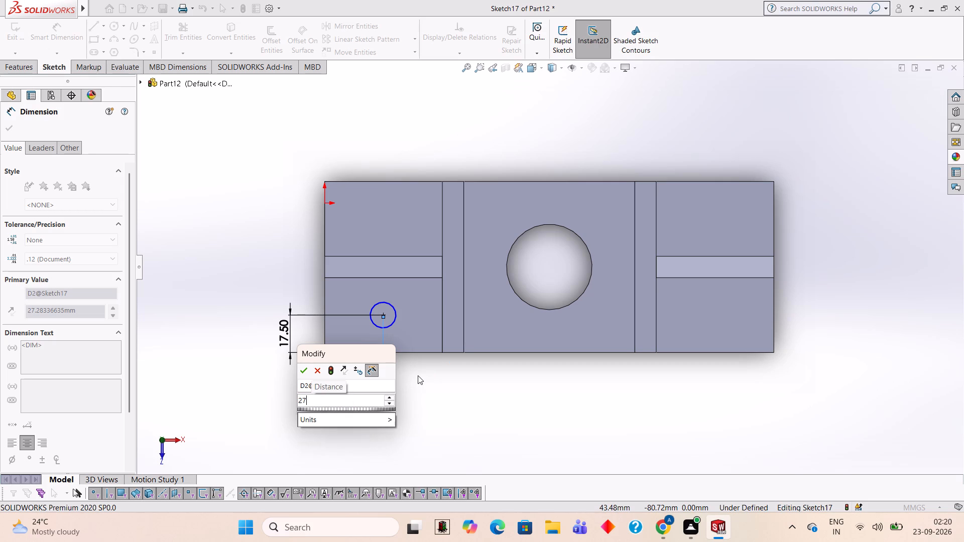
text(.5)
key(Return)
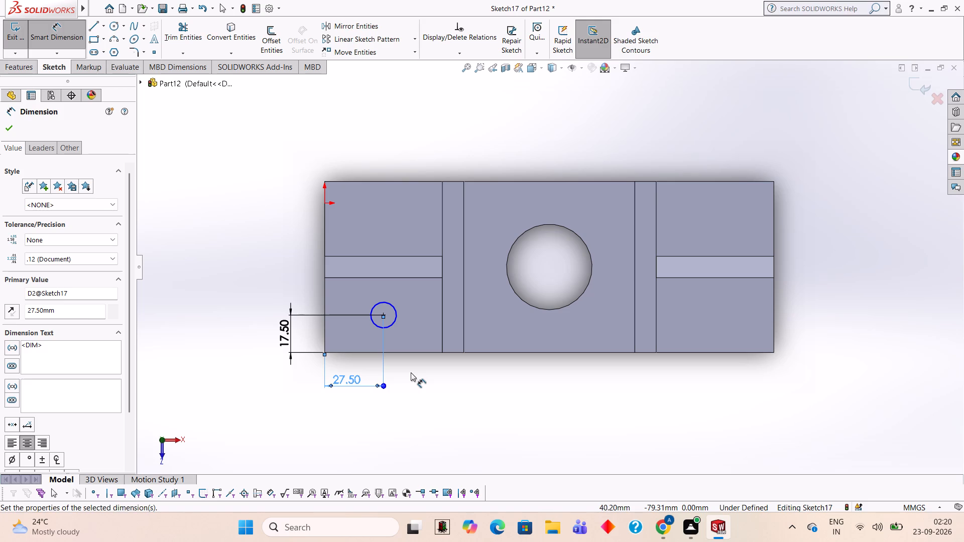
key(Escape)
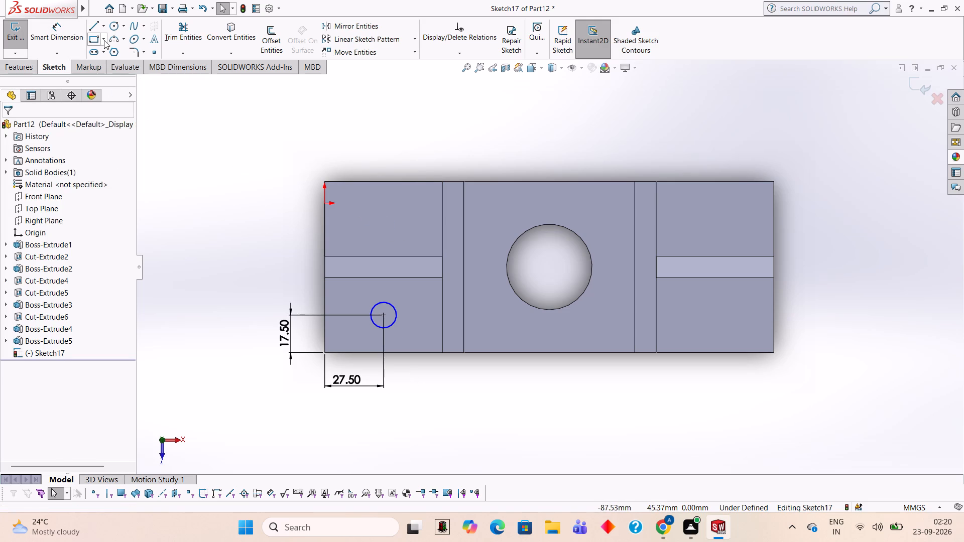
Sketch a second circle of radius 6 mm behind the rib on the same flange, vertically aligned with the first circle's centre.
click(113, 27)
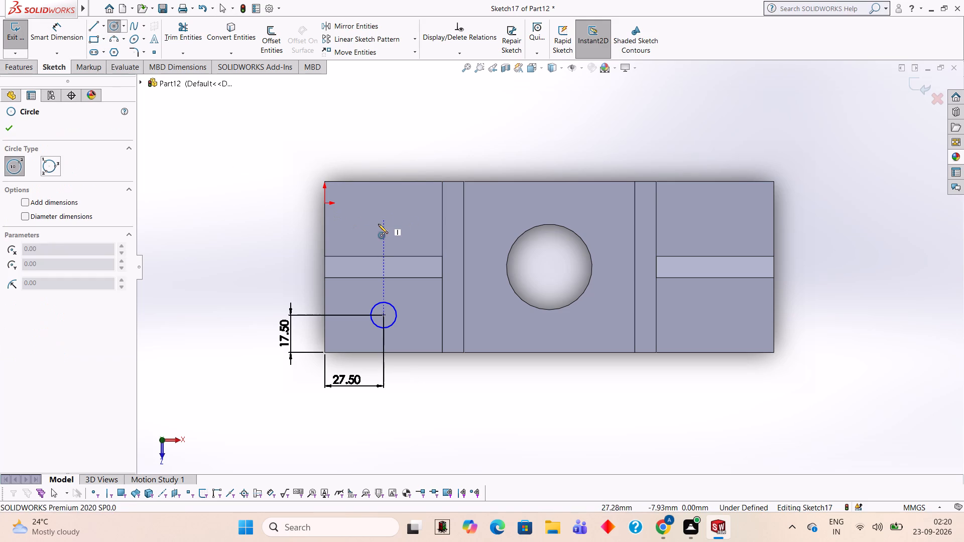
click(382, 219)
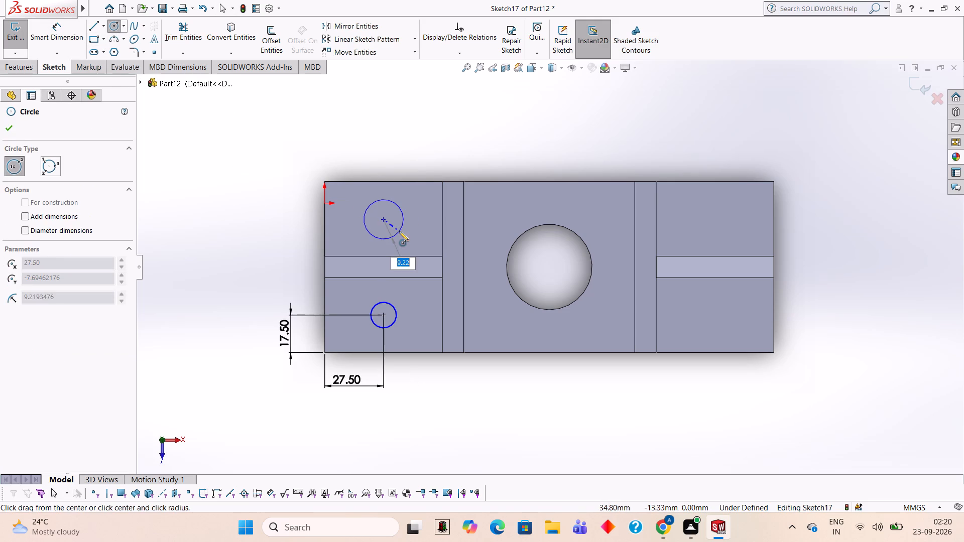
key(6)
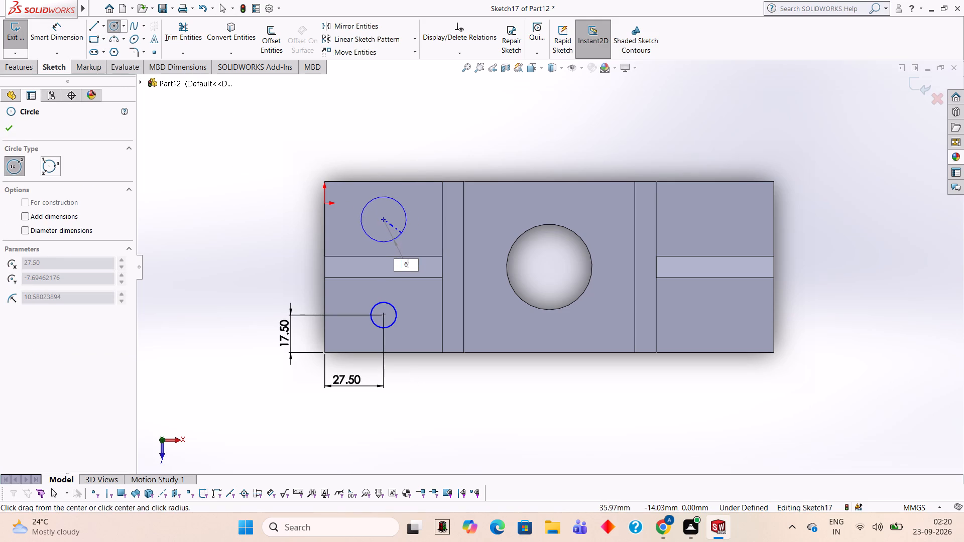
key(Return)
key(Escape)
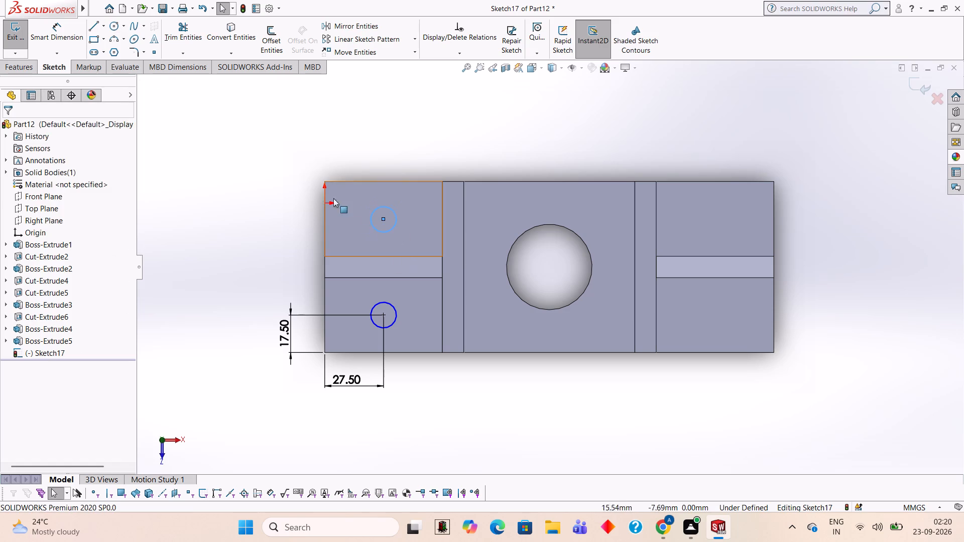
Dimension the second circle's centre 17.5 mm from the flange's rear edge.
click(72, 30)
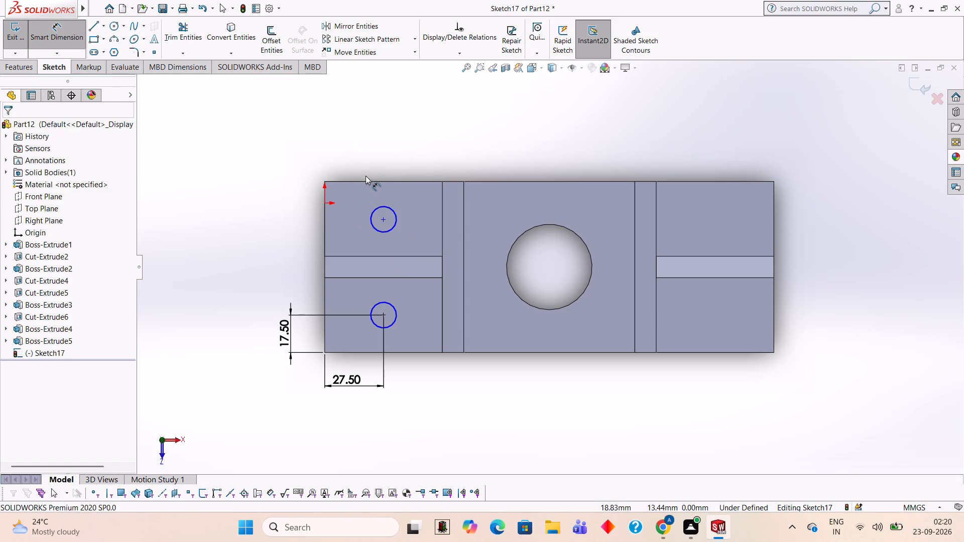
click(377, 182)
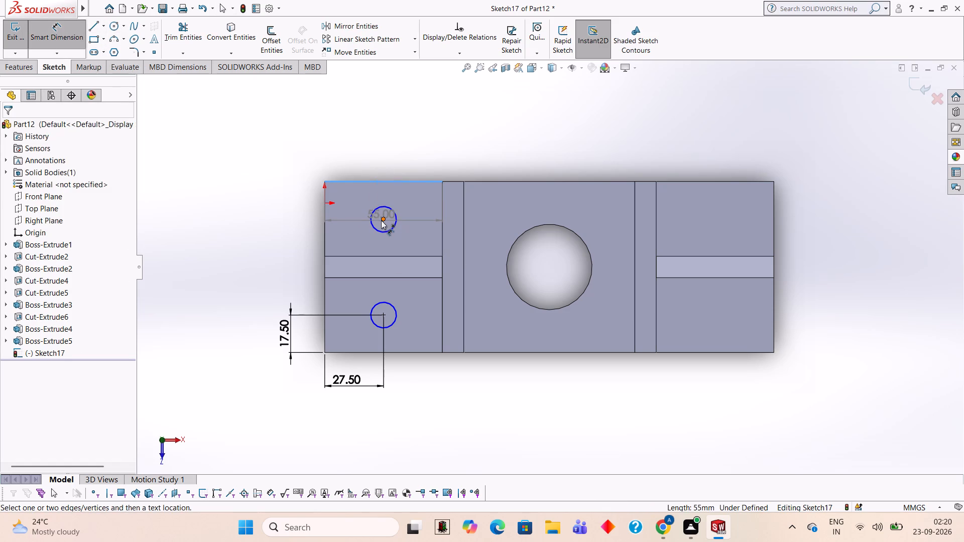
click(381, 220)
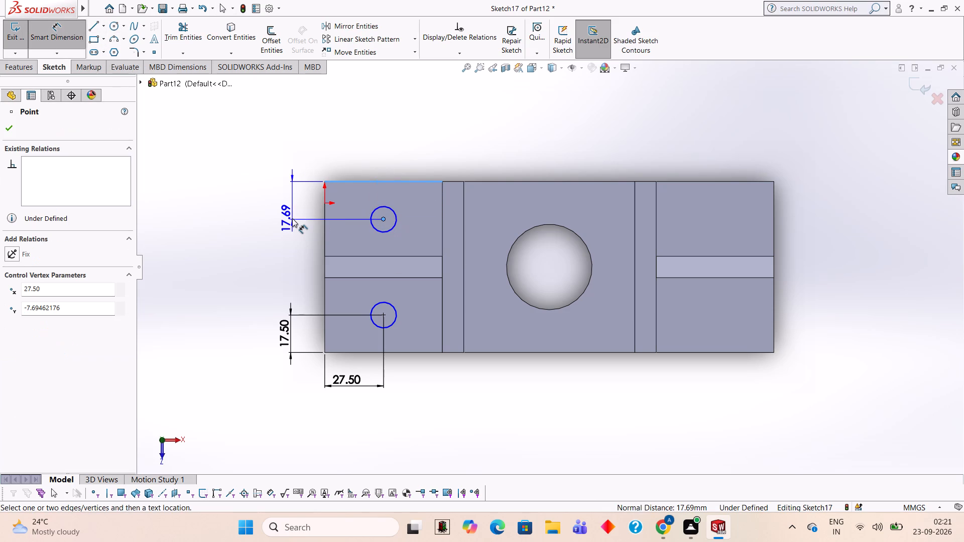
click(292, 218)
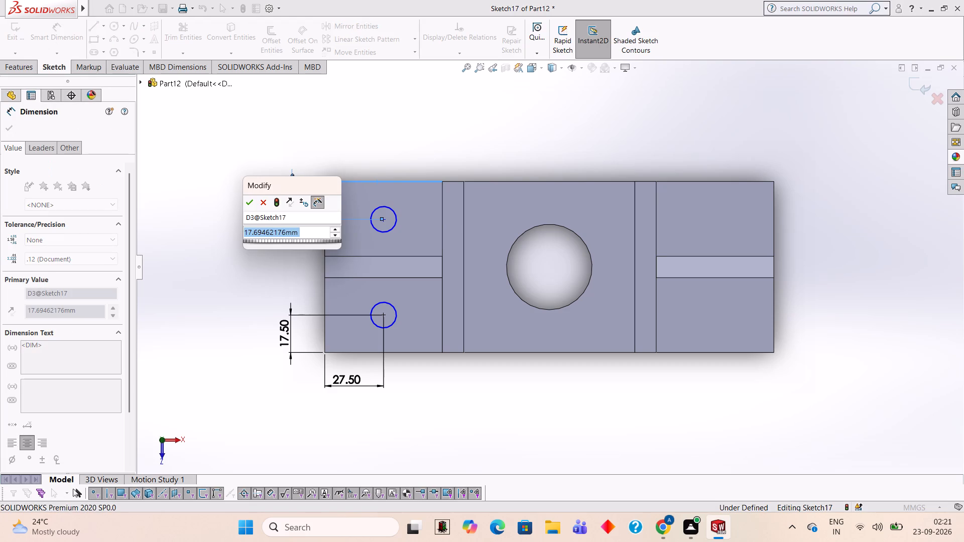
text(17.5)
key(Return)
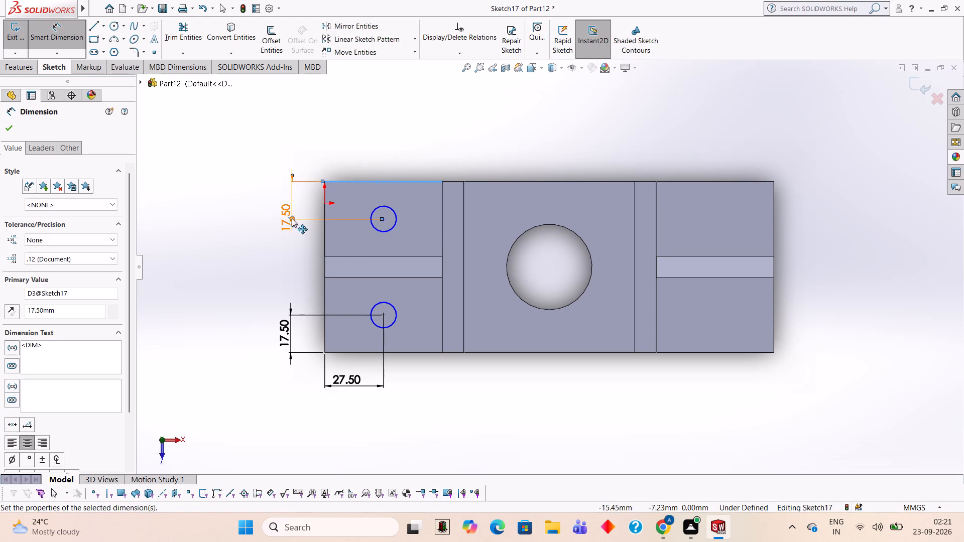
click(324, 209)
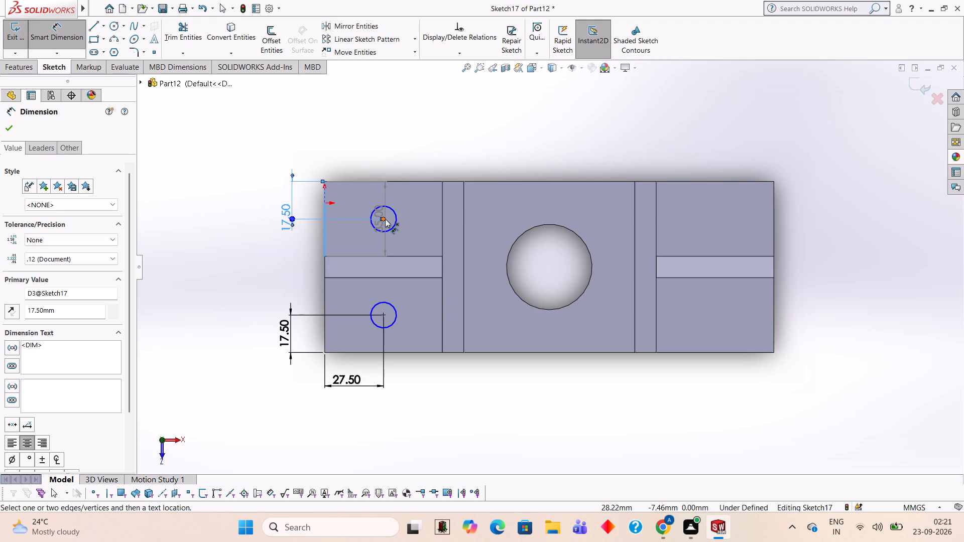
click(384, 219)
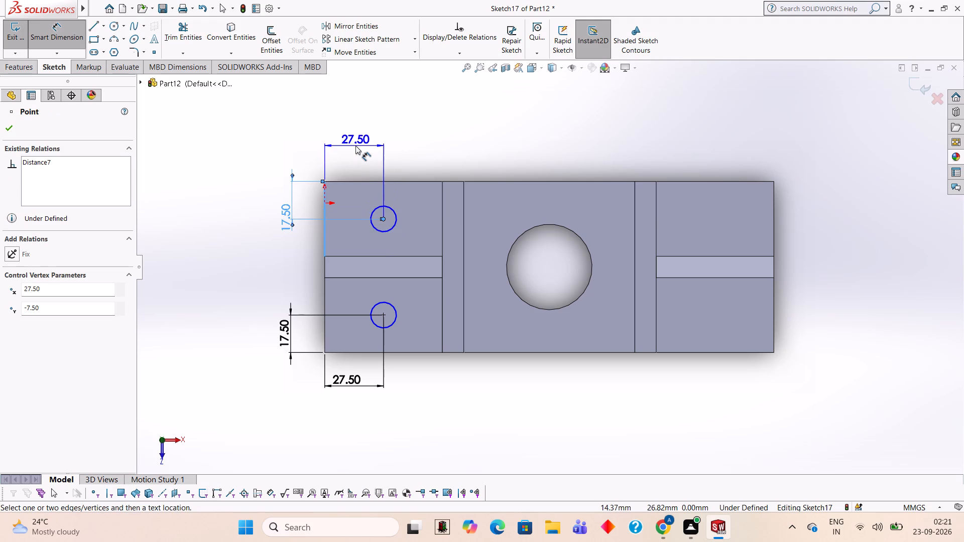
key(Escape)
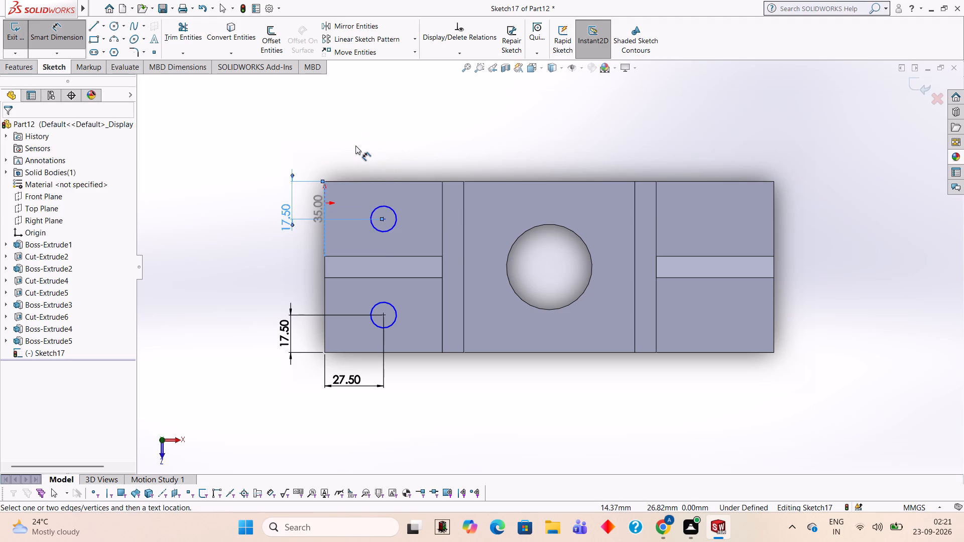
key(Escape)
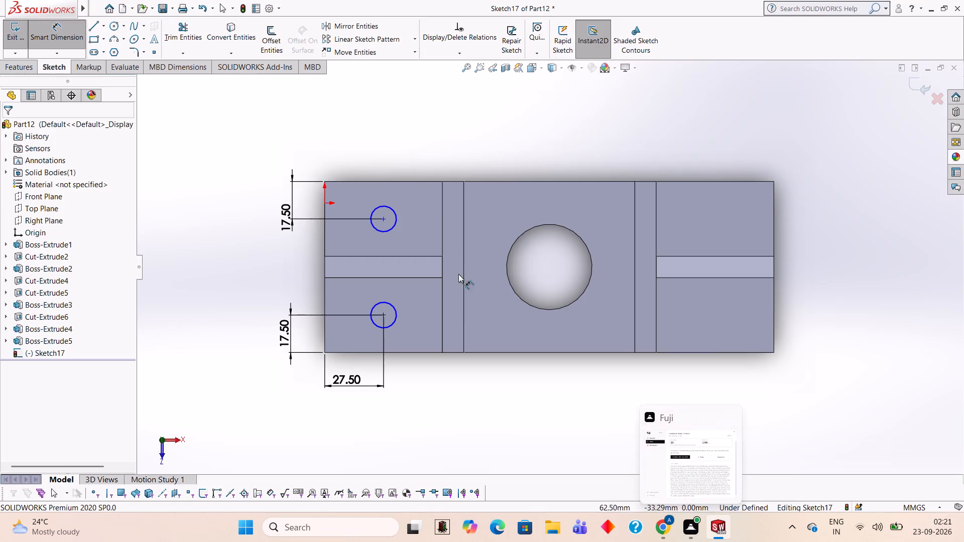
Sketch a circle of radius 6 mm behind the rib on the opposite flange, horizontally aligned with the second circle's centre.
click(116, 23)
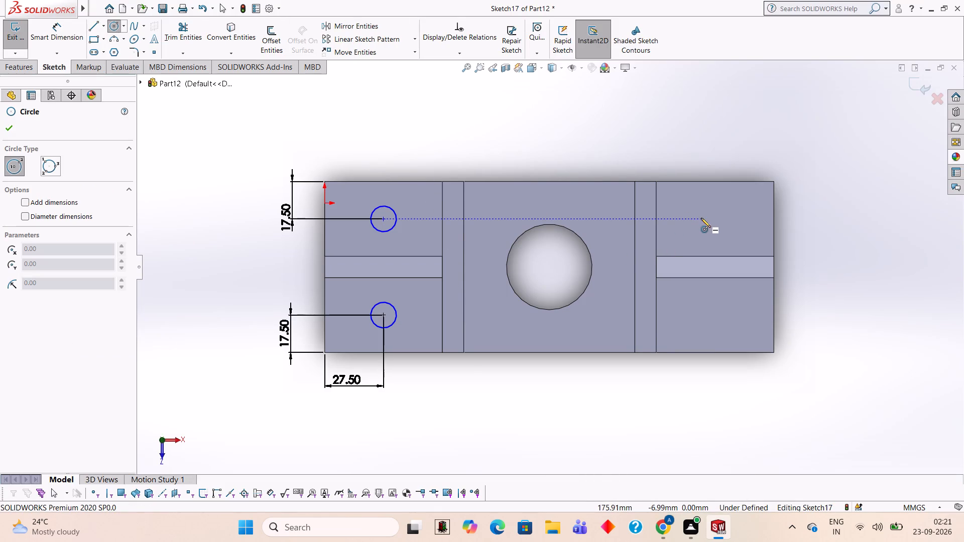
click(708, 218)
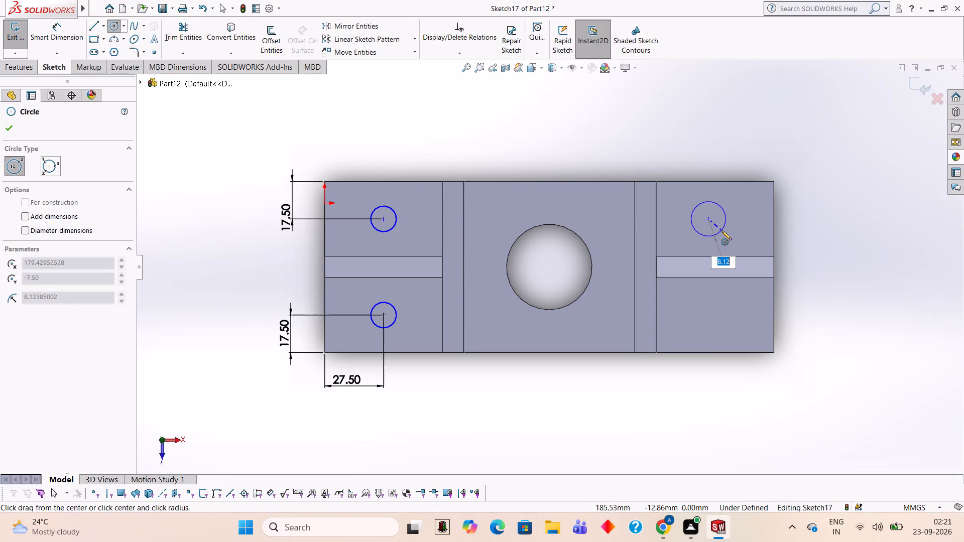
text(12.5)
key(BackSpace)
key(BackSpace)
key(BackSpace)
key(BackSpace)
key(6)
key(Return)
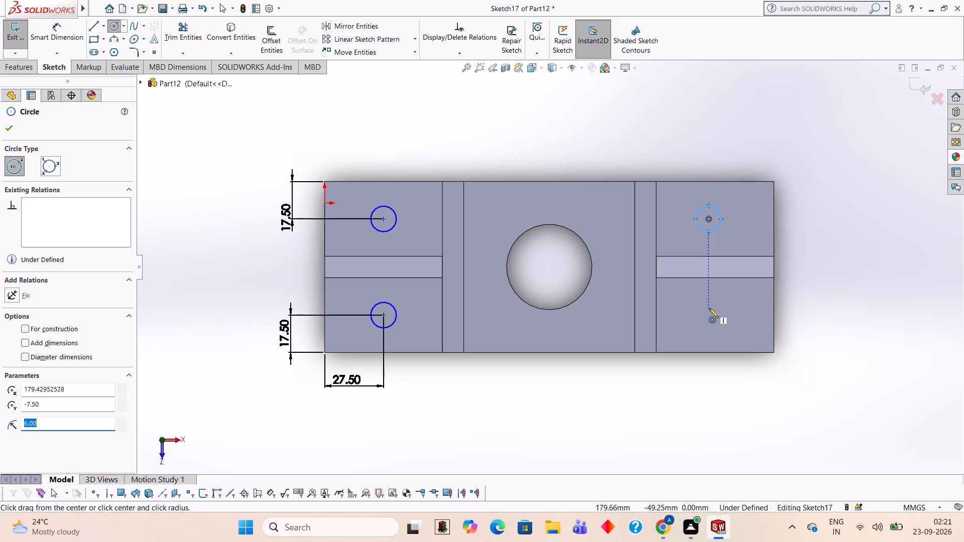
Sketch a circle of radius 6 mm in front of the rib on the opposite flange, below the rear circle.
click(712, 306)
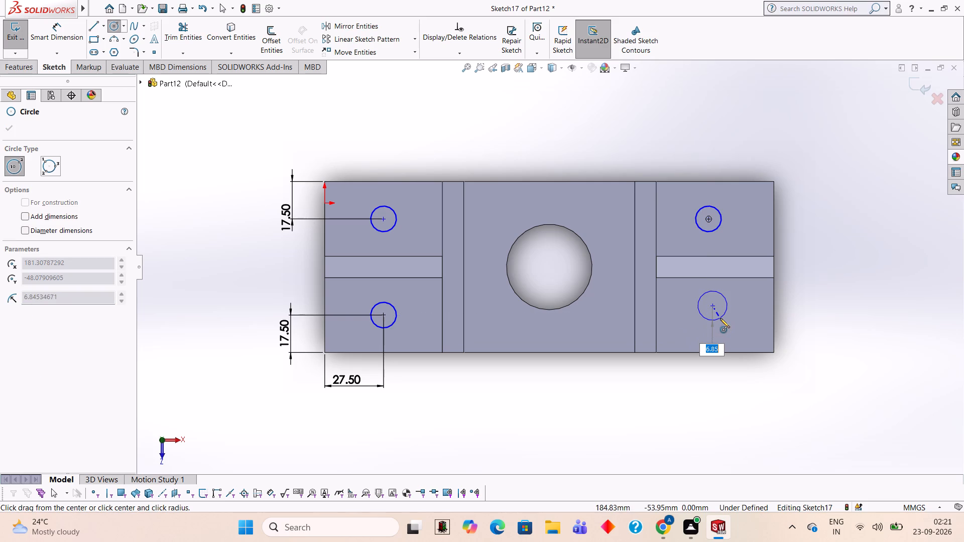
key(6)
key(Return)
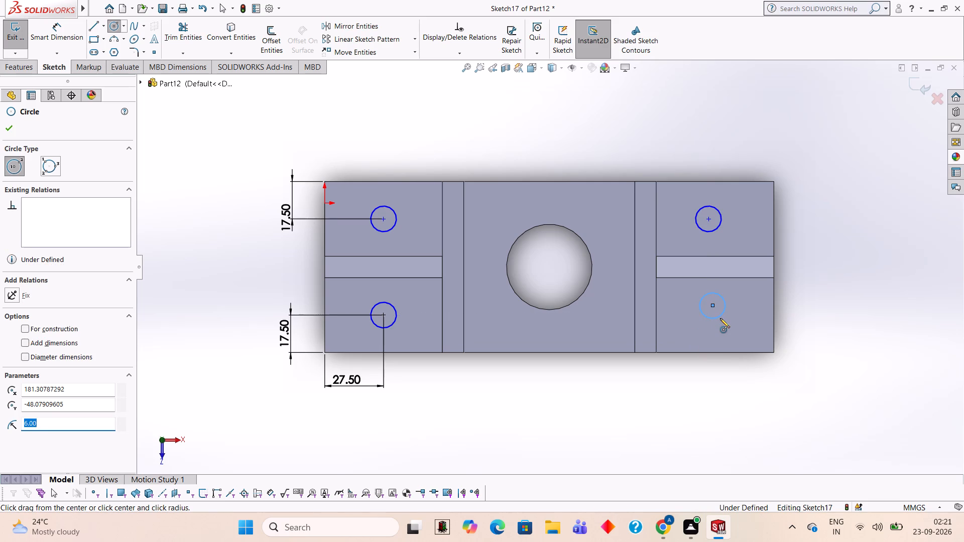
Dimension the opposite flange's rear circle centre 17.5 mm from the flange's rear edge.
click(79, 27)
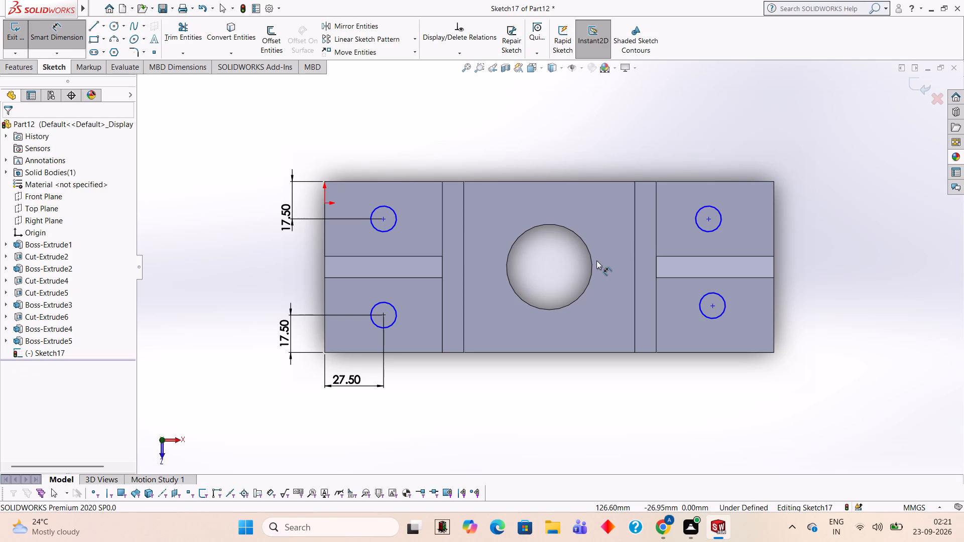
click(708, 182)
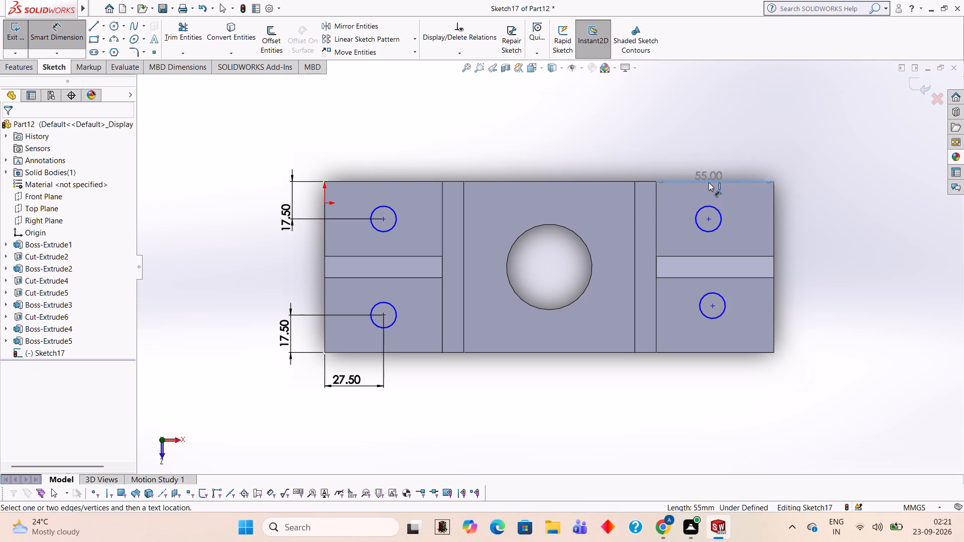
click(708, 218)
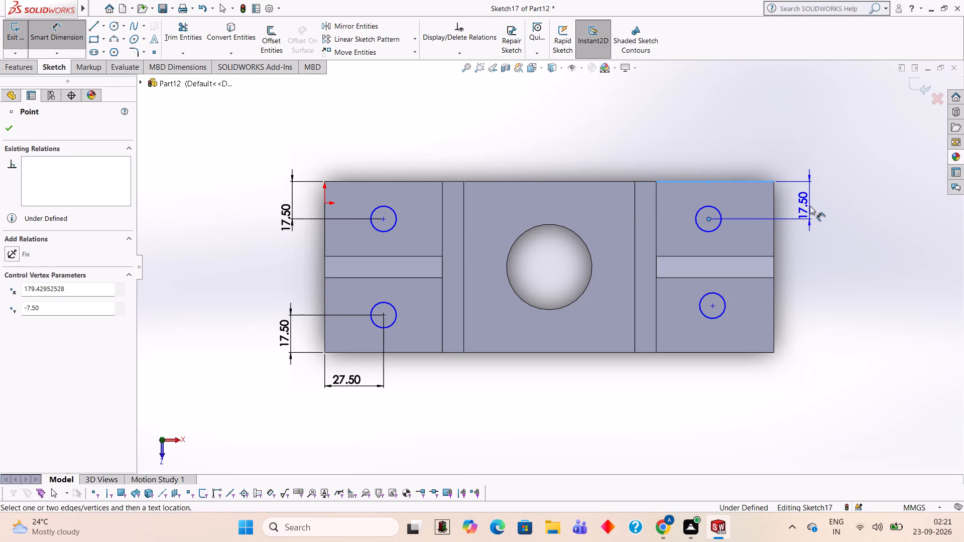
click(810, 206)
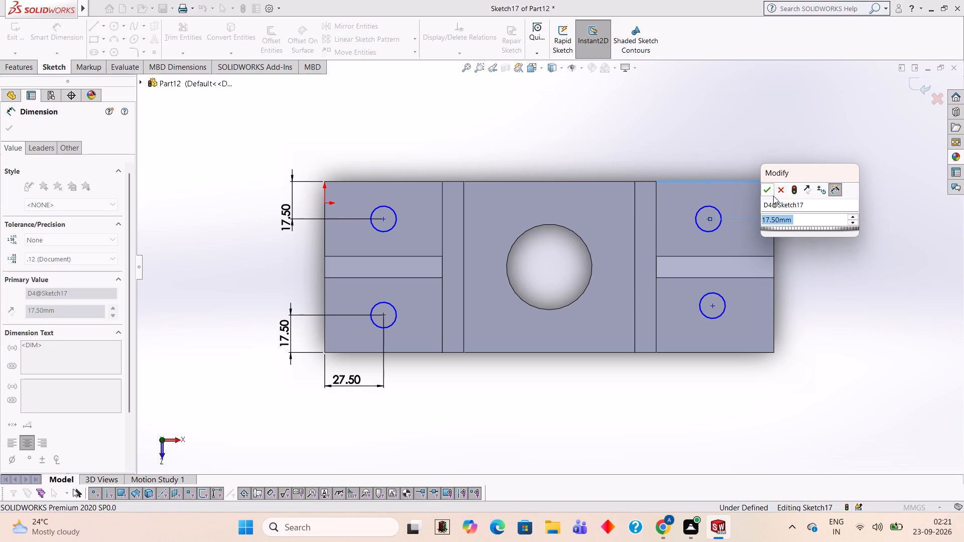
click(769, 191)
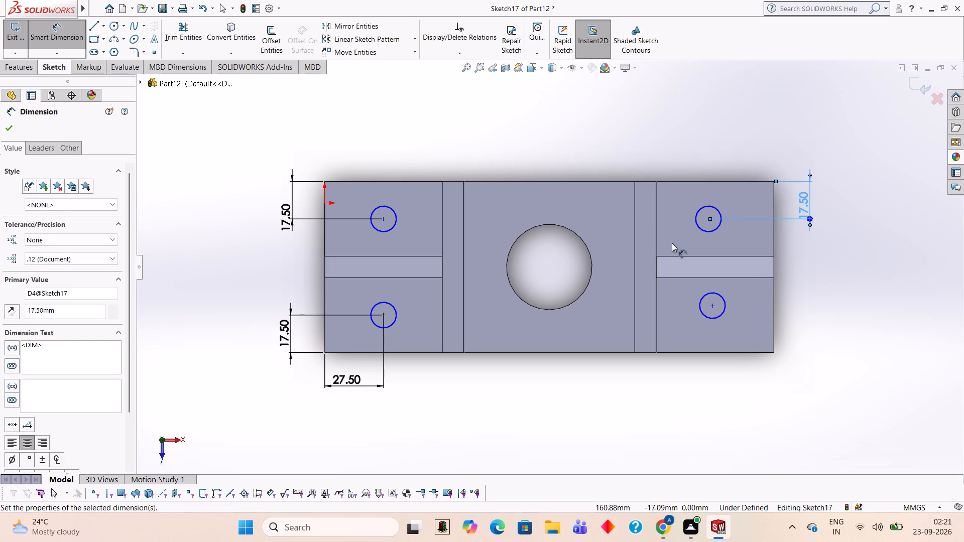
Dimension the opposite flange's front circle centre 17.5 mm from the flange's front edge and 27.5 mm from its outer end edge.
click(714, 306)
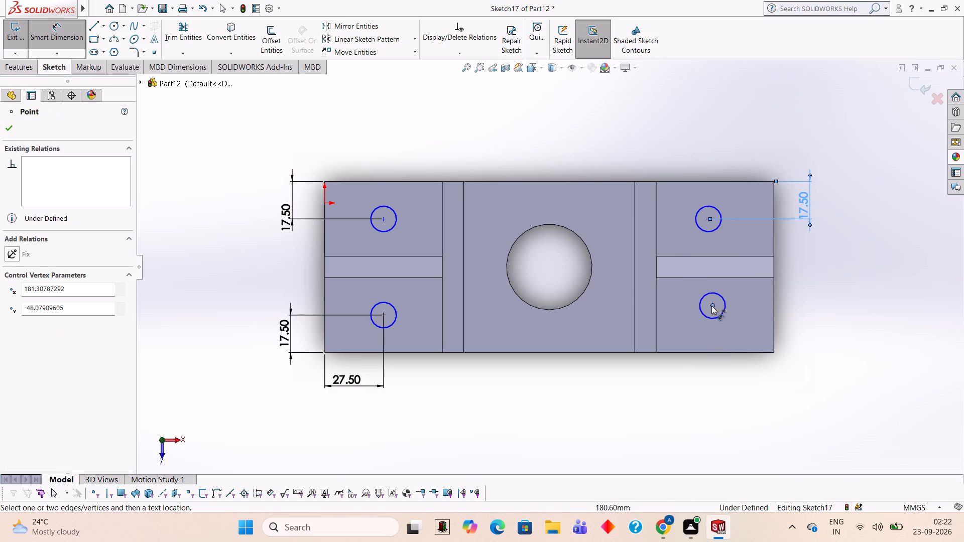
click(716, 351)
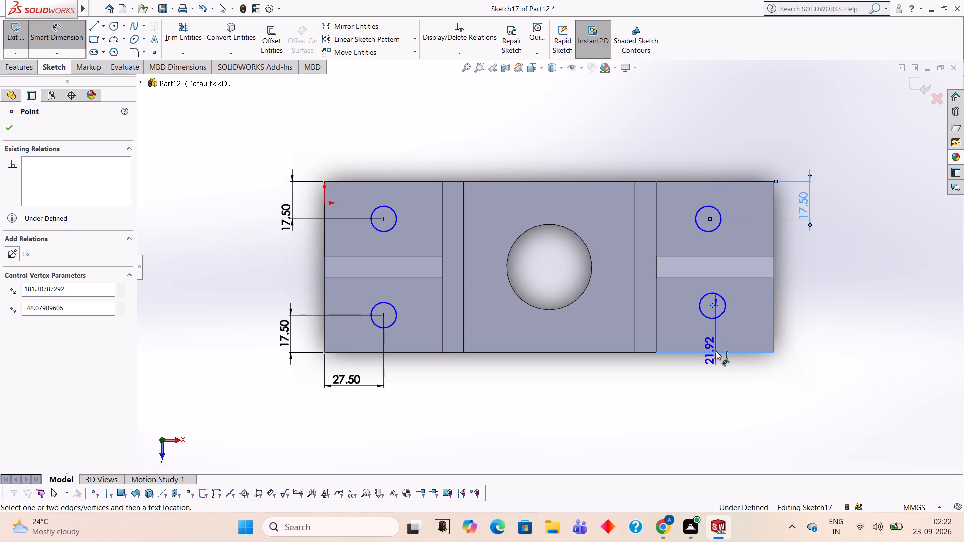
click(820, 324)
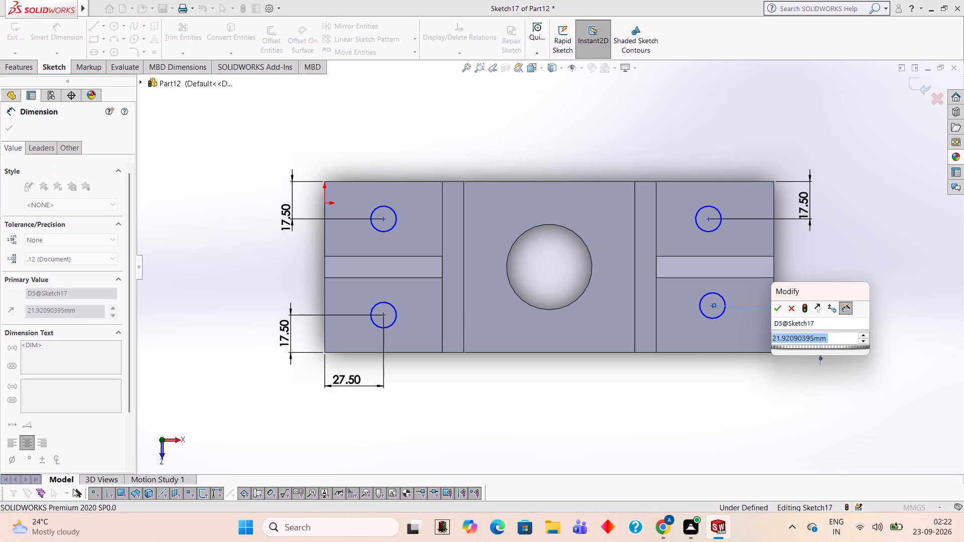
text(17.50)
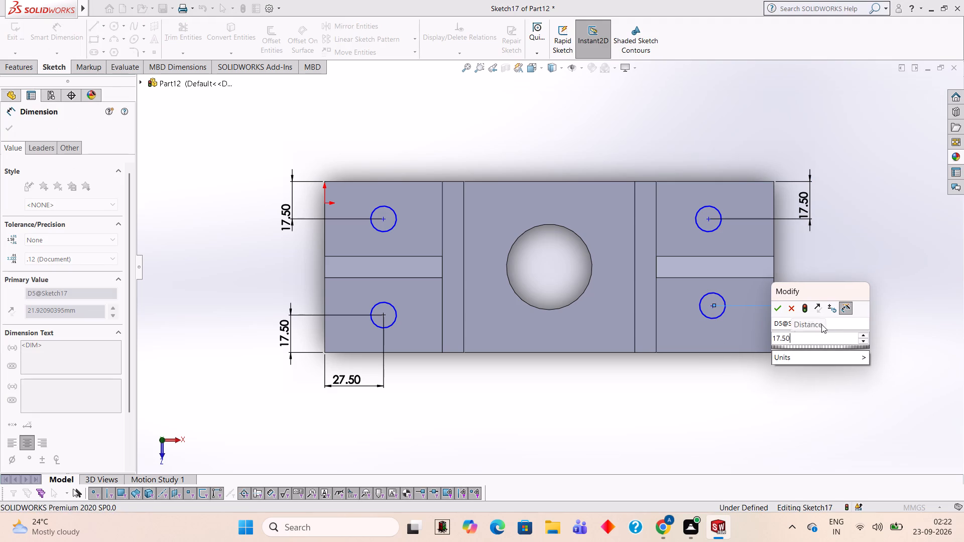
key(Return)
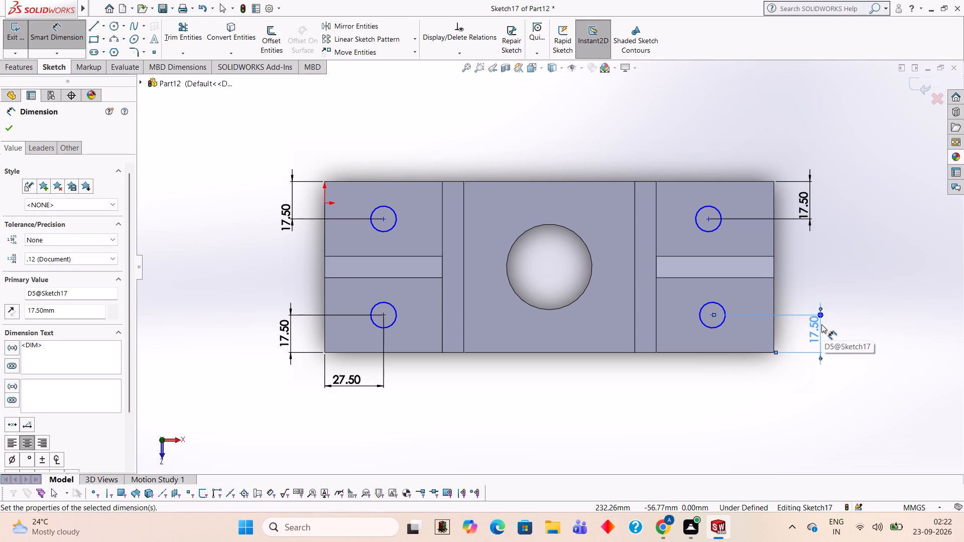
click(711, 314)
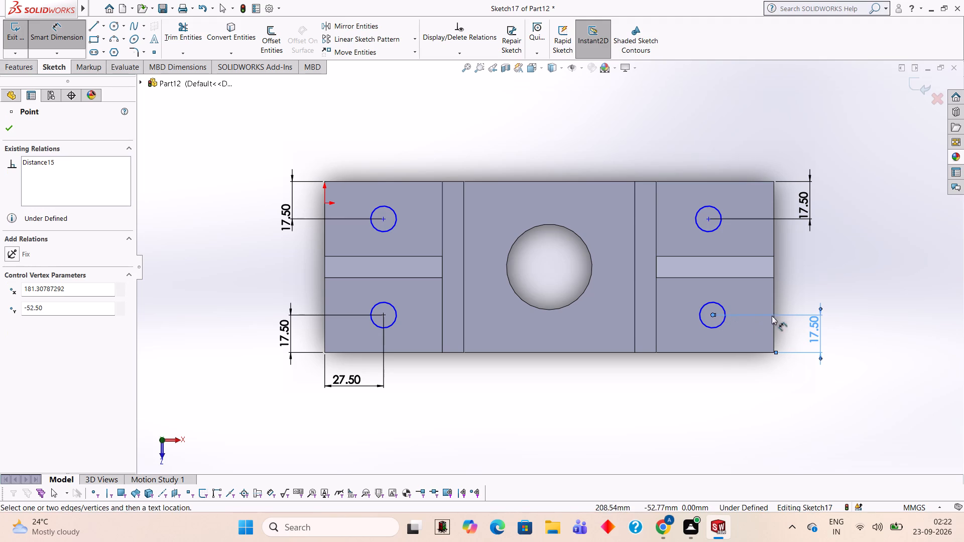
click(774, 315)
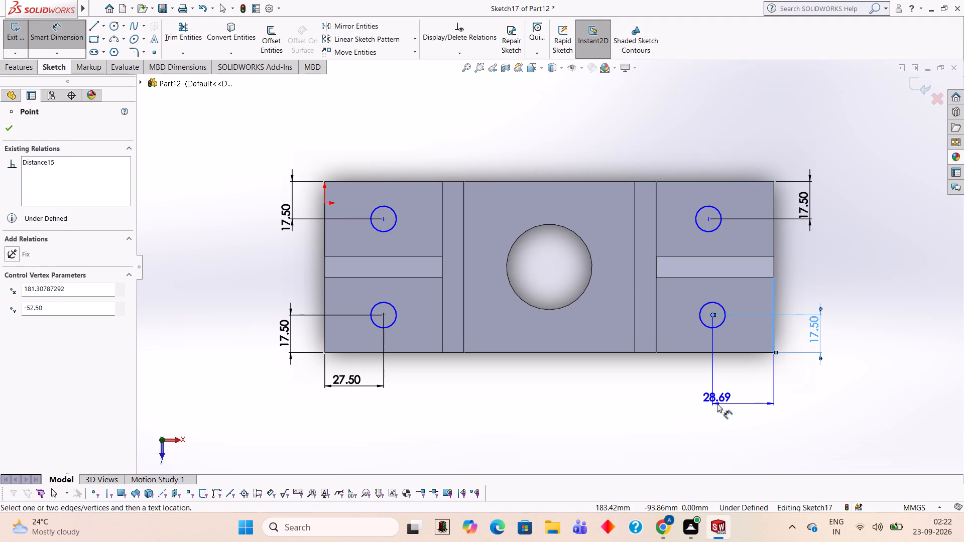
click(717, 403)
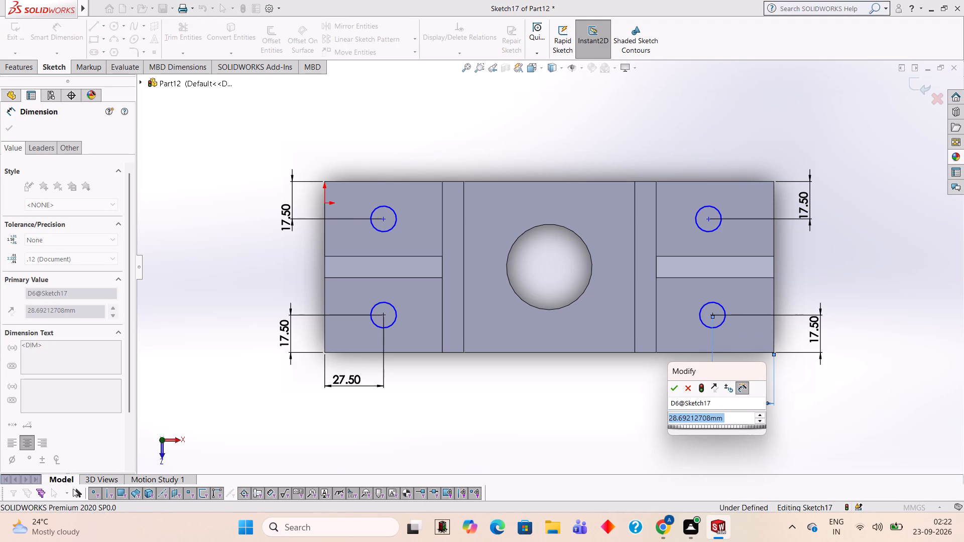
text(27)
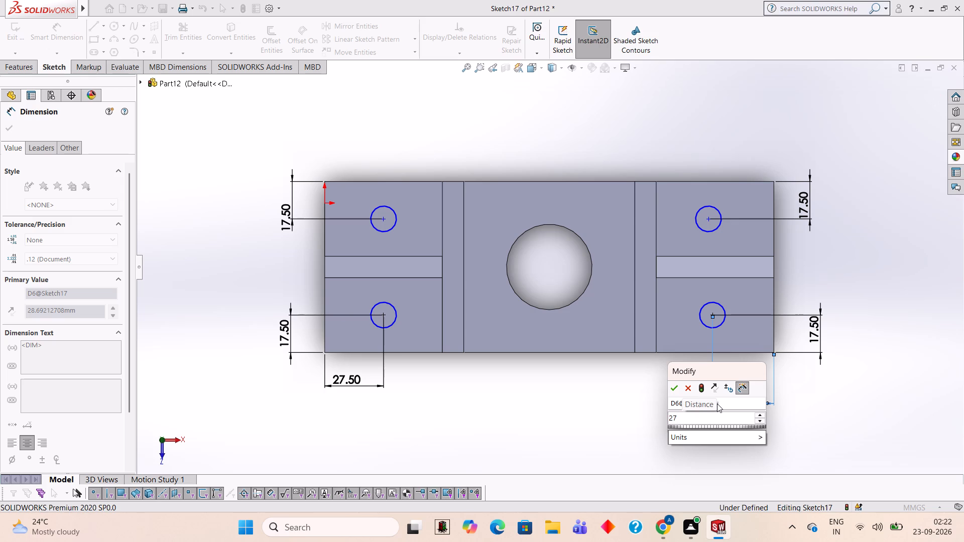
text(.50)
key(Return)
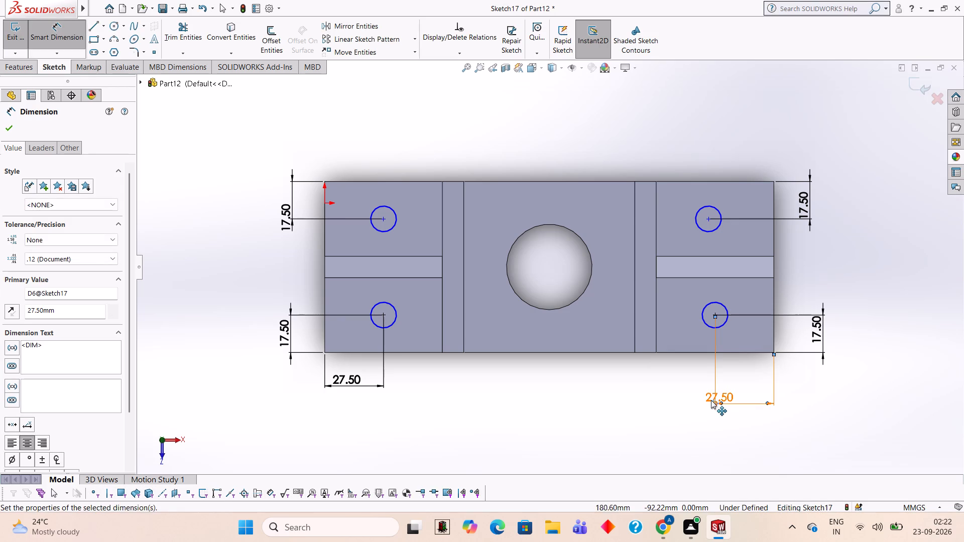
Dimension the same flange's rear circle centre 27.5 mm from the flange's outer end edge.
click(708, 217)
click(774, 217)
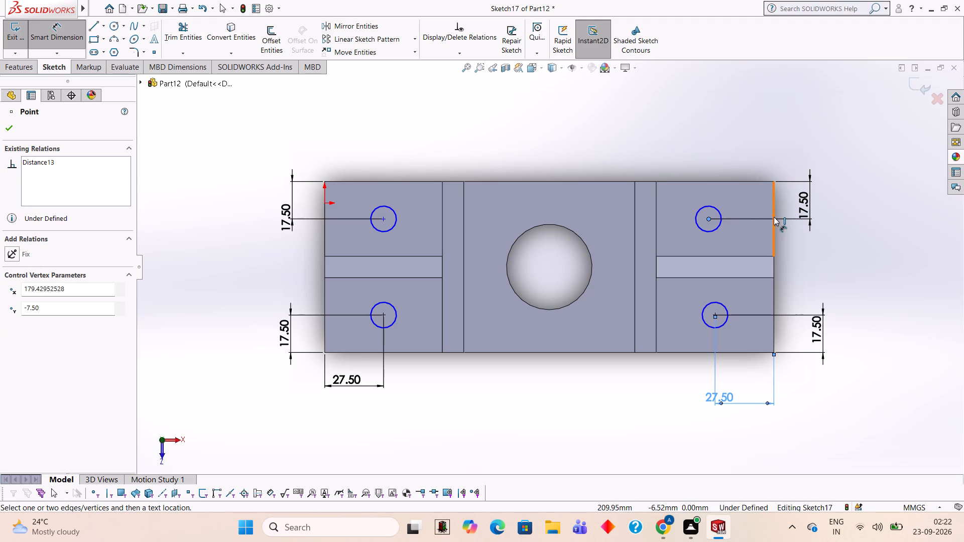
click(724, 112)
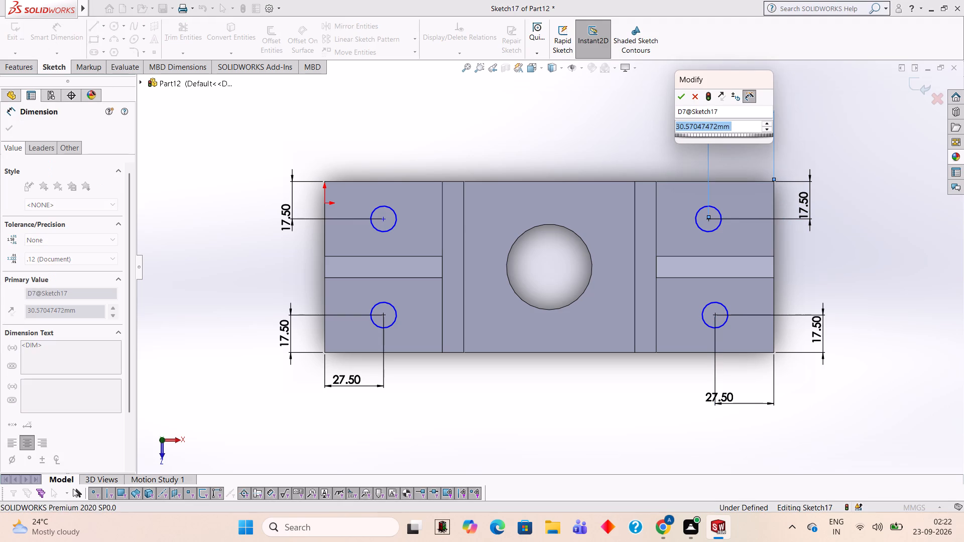
text(27.50)
key(Return)
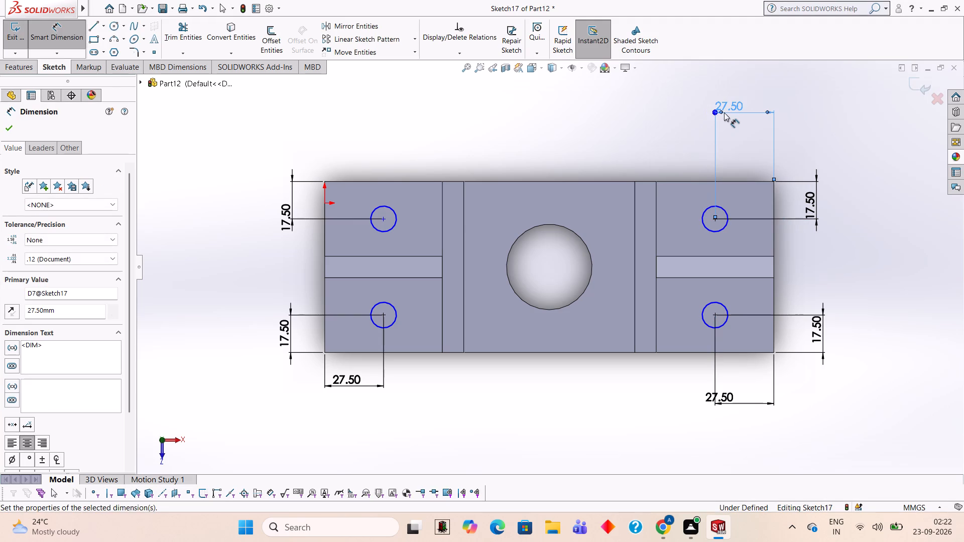
click(530, 148)
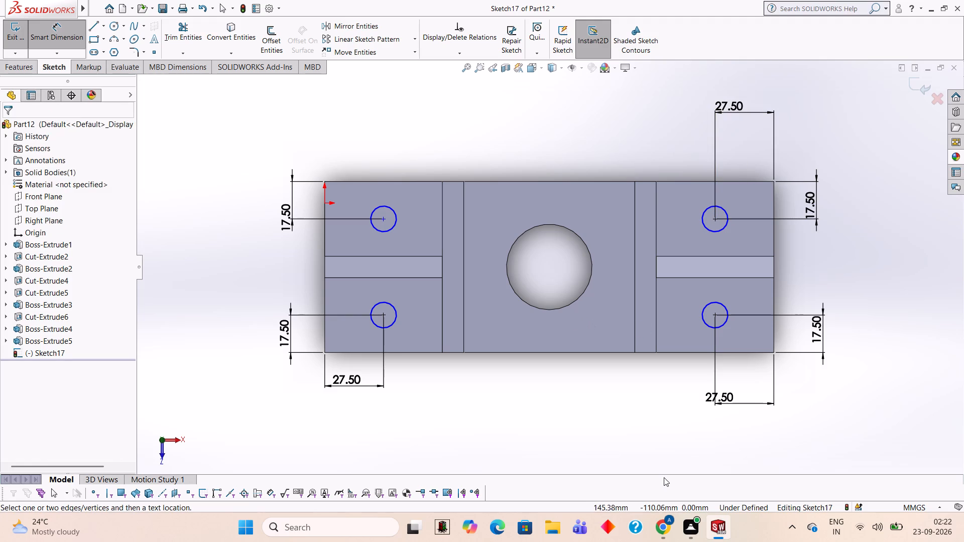
Cut the four flange circles down through the flanges with a blind Extruded Cut of 10 mm.
middle_drag(597, 404, 597, 320)
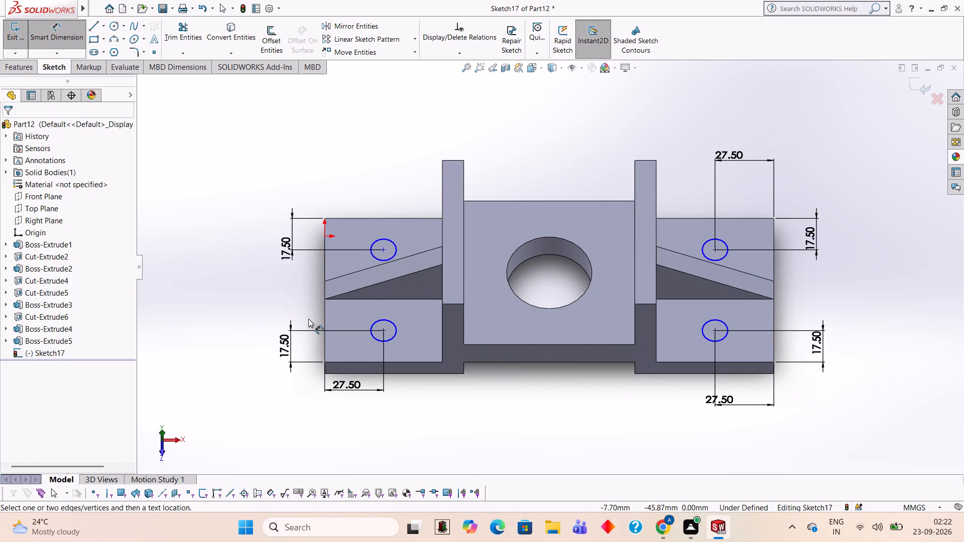
click(30, 63)
click(169, 40)
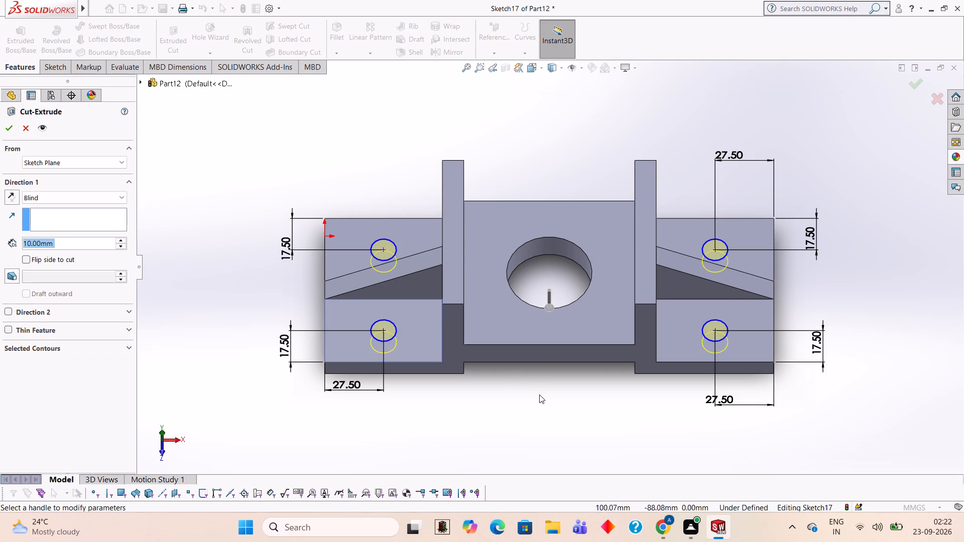
middle_drag(539, 394, 538, 247)
scroll(533, 248, up, 1)
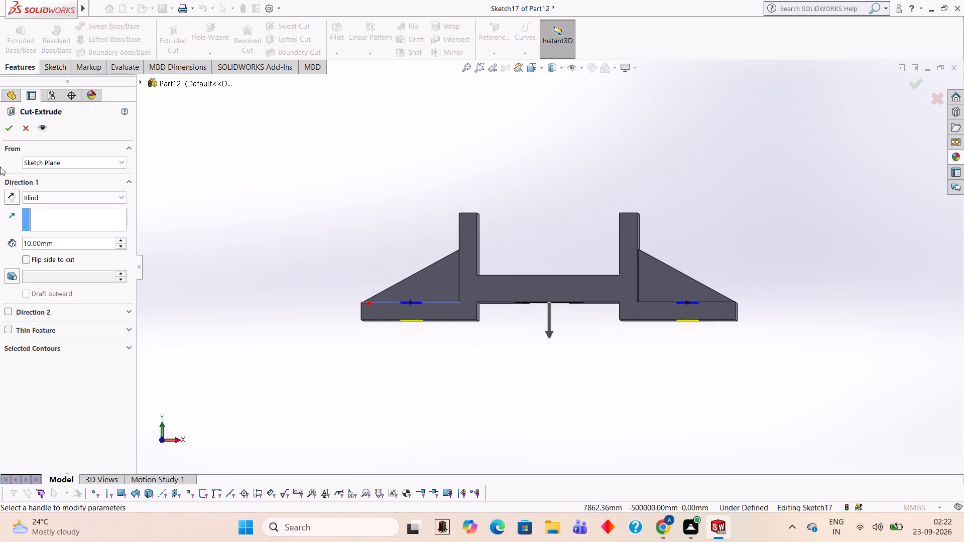
click(14, 128)
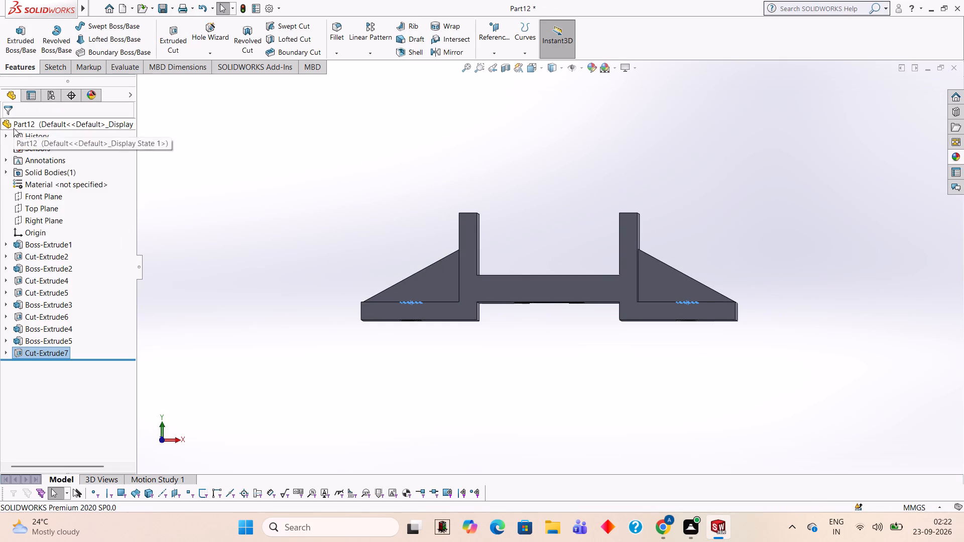
click(855, 194)
Examine the bracket with its flange holes, ribs and uprights from several angles.
middle_drag(825, 189, 808, 310)
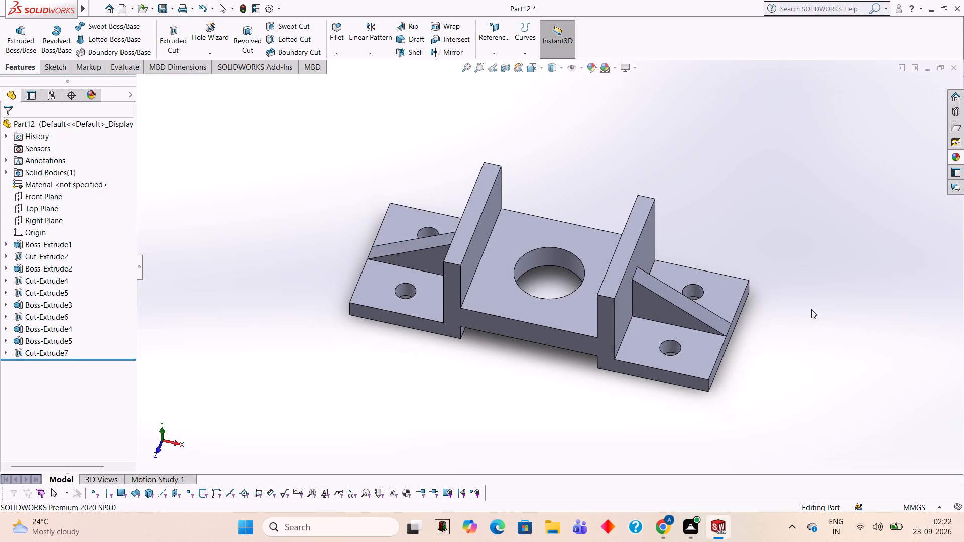
middle_drag(809, 309, 781, 337)
scroll(778, 317, up, 2)
middle_drag(772, 301, 776, 279)
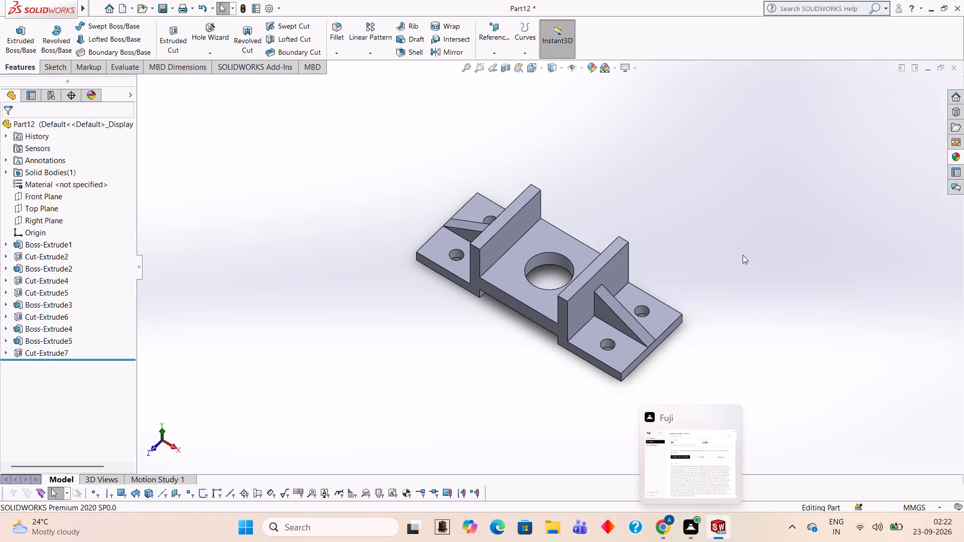
middle_drag(695, 400, 697, 382)
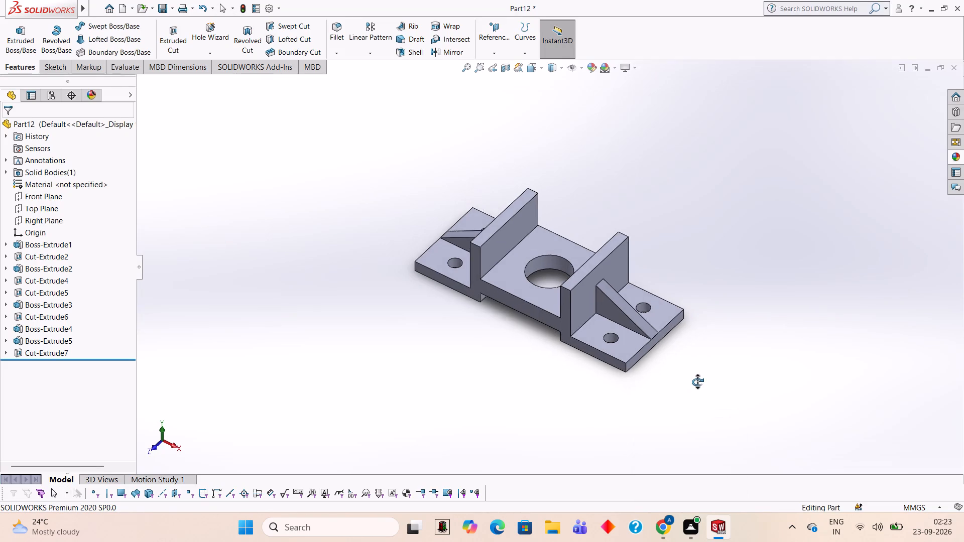
middle_drag(697, 382, 687, 382)
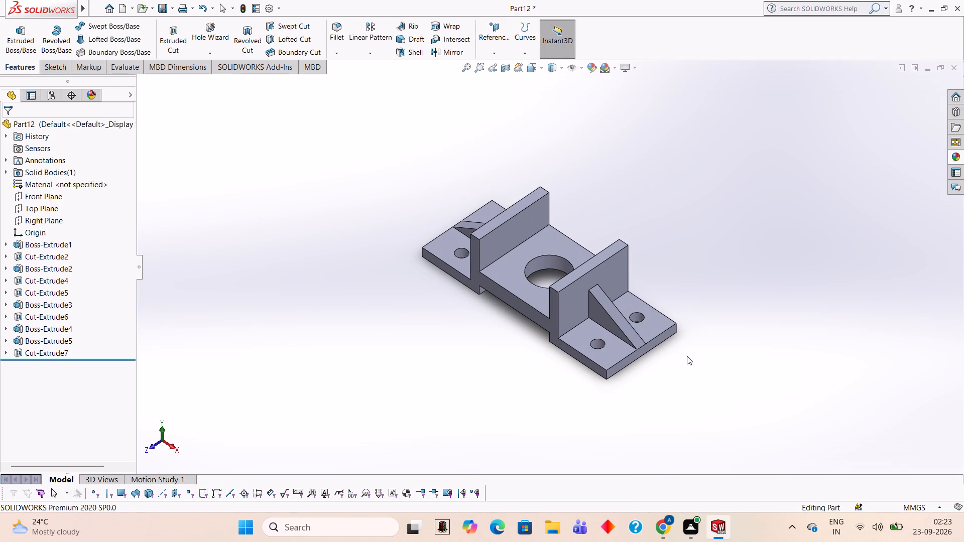
scroll(693, 351, down, 1)
scroll(324, 170, down, 1)
scroll(323, 169, up, 1)
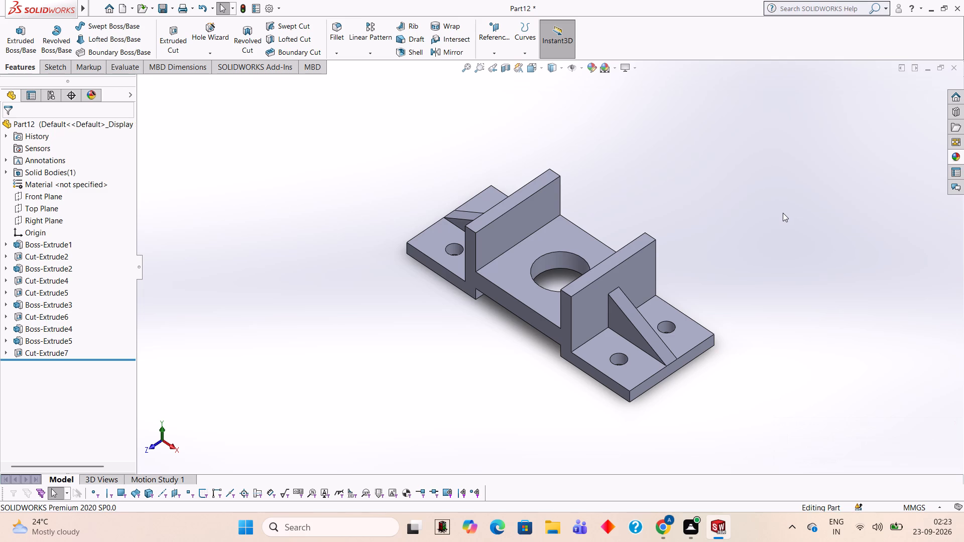
Apply the Blue LED appearance to only the outer face of the upright beside the flange farthest from the origin.
click(954, 157)
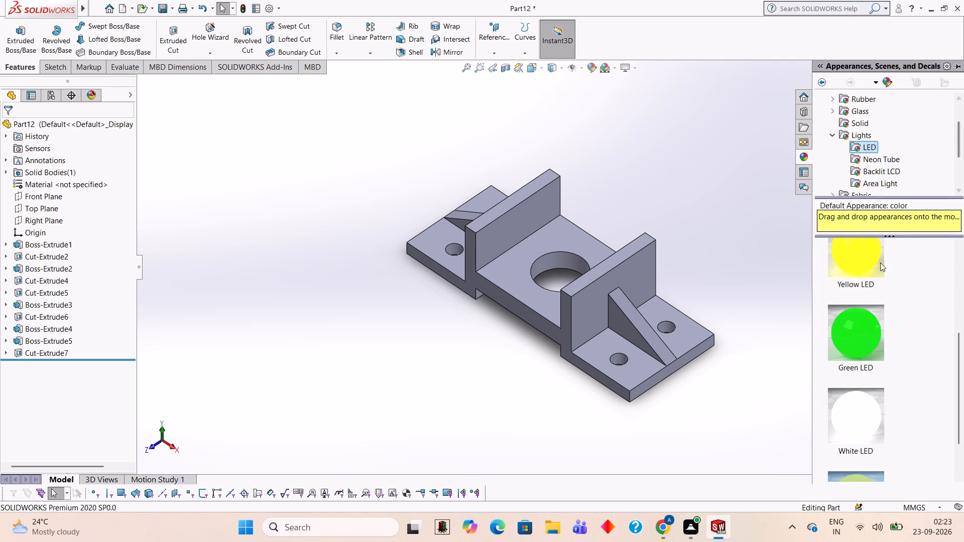
scroll(872, 275, up, 2)
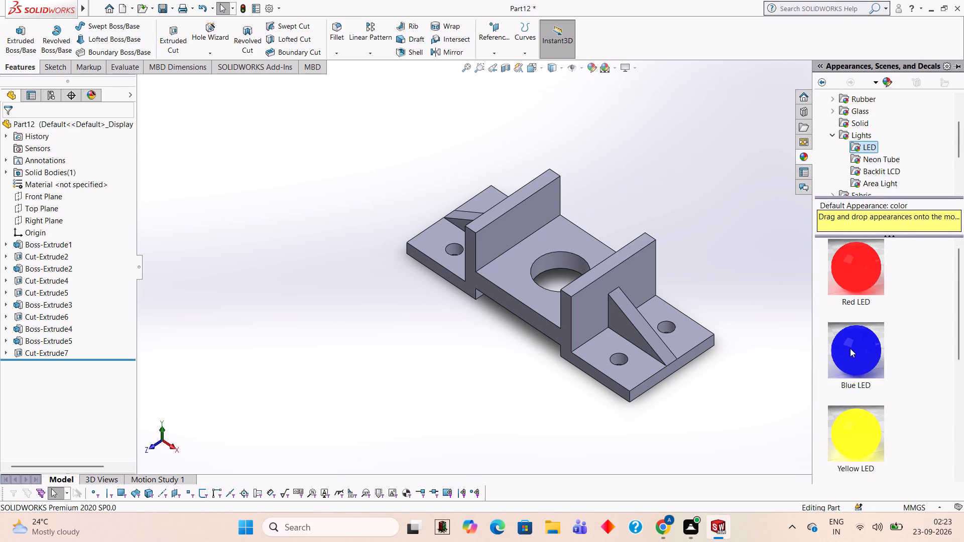
drag(850, 348, 602, 316)
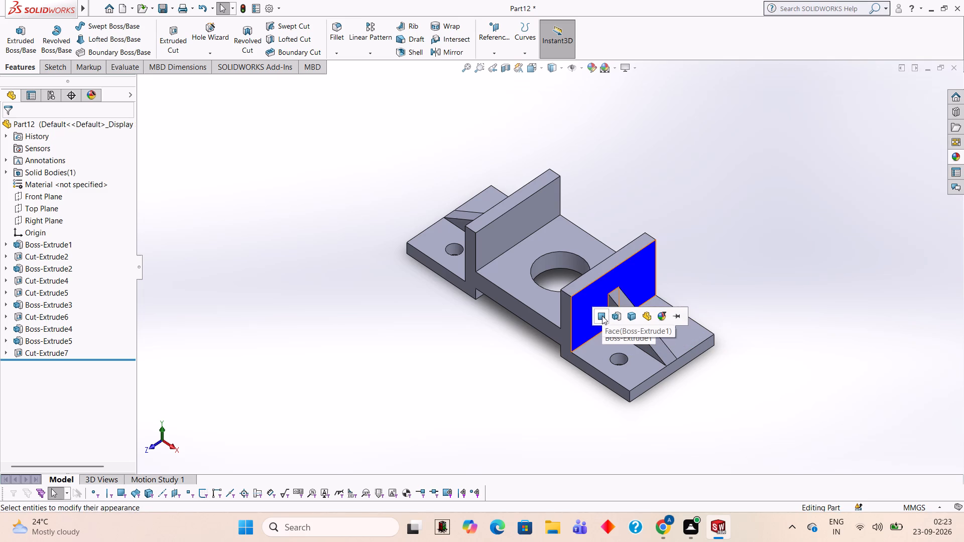
click(602, 316)
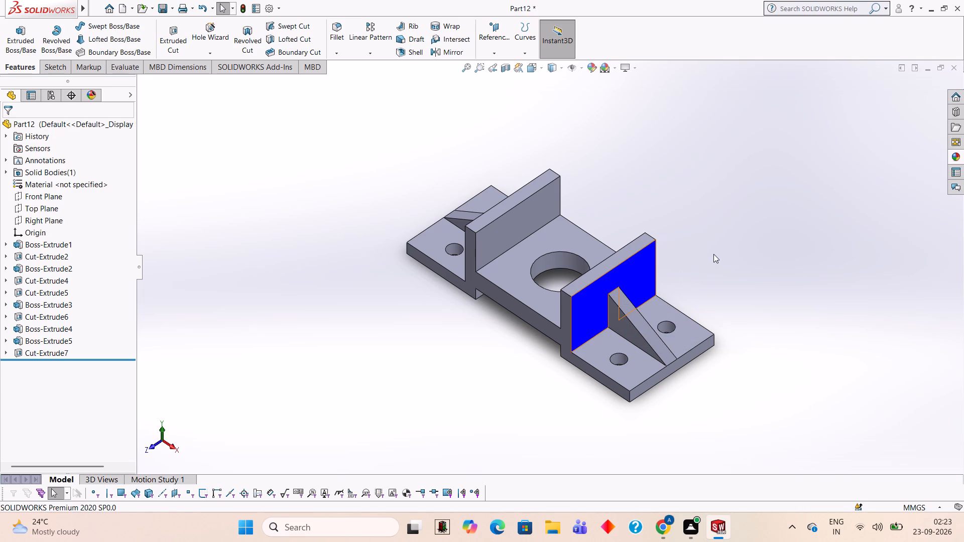
middle_drag(670, 190, 710, 211)
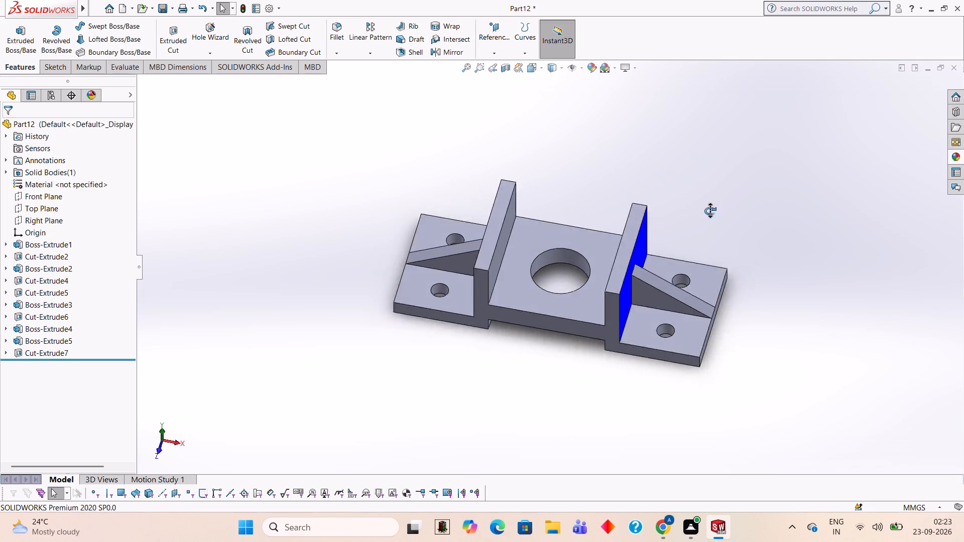
middle_drag(710, 211, 764, 178)
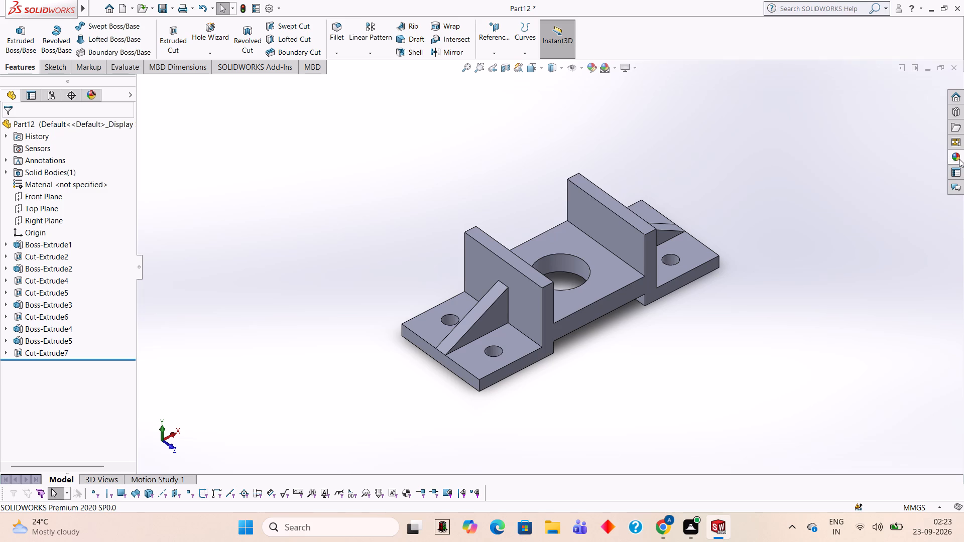
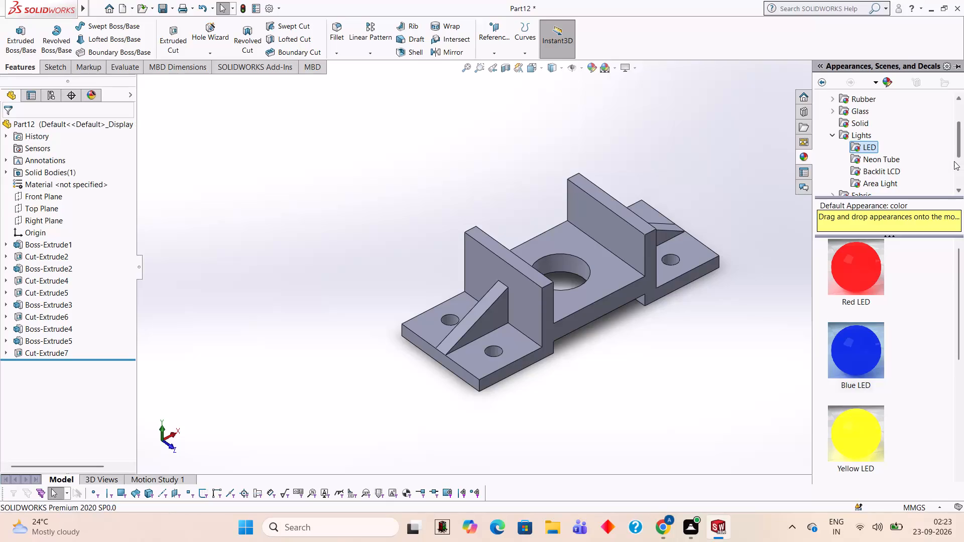
Apply the Blue LED appearance to only the outer face of the upright nearest the origin.
drag(849, 363, 689, 307)
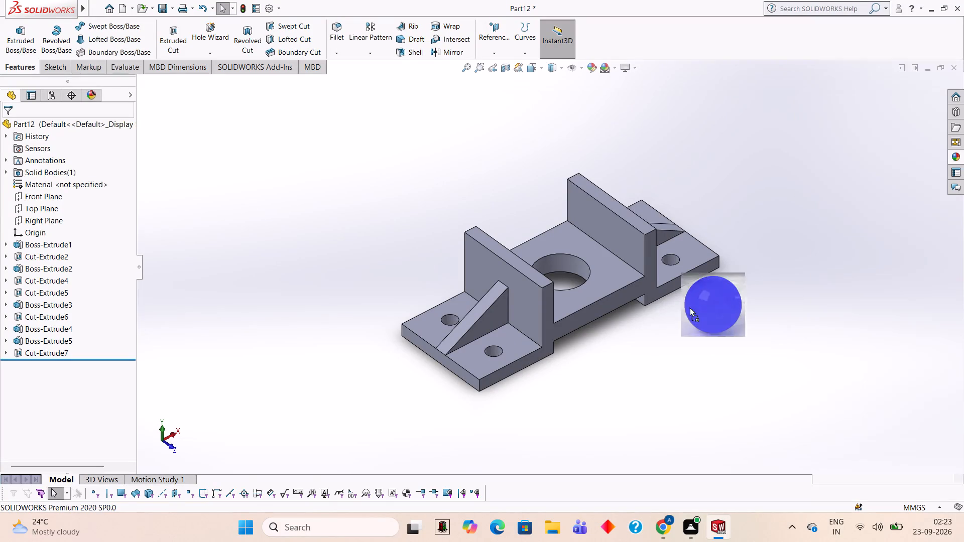
drag(689, 307, 519, 304)
click(519, 304)
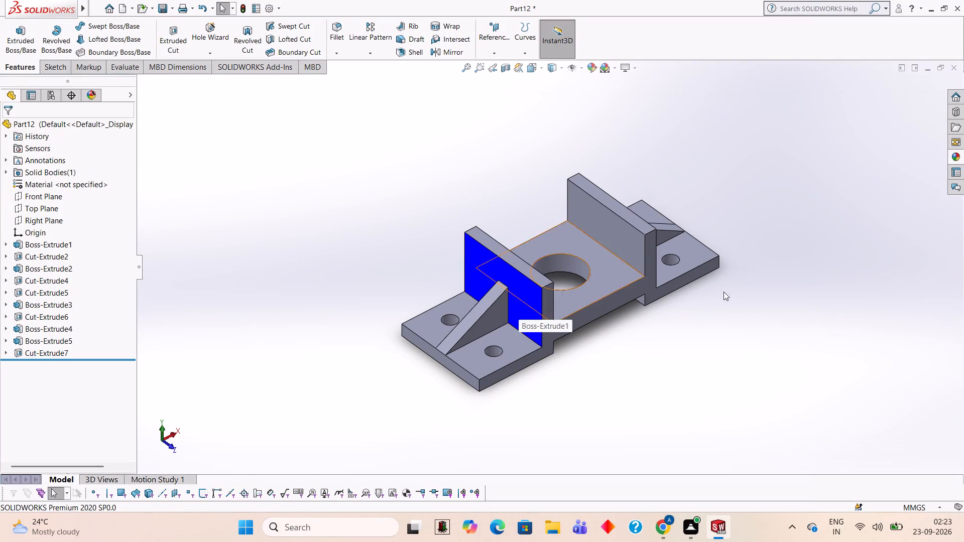
Apply the Red LED appearance to the sloping face of the triangular rib on the flange farthest from the origin.
middle_drag(812, 272, 747, 277)
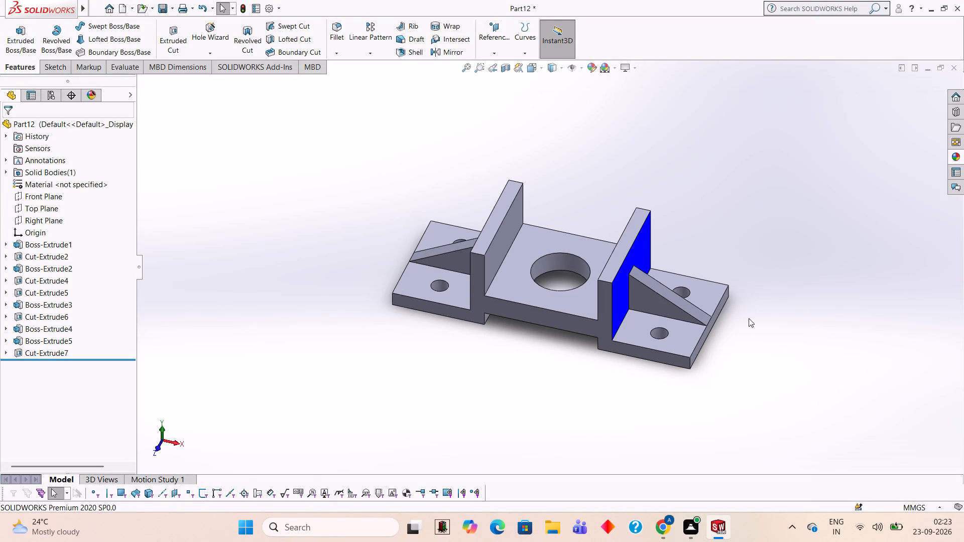
scroll(676, 373, down, 1)
middle_drag(838, 260, 811, 262)
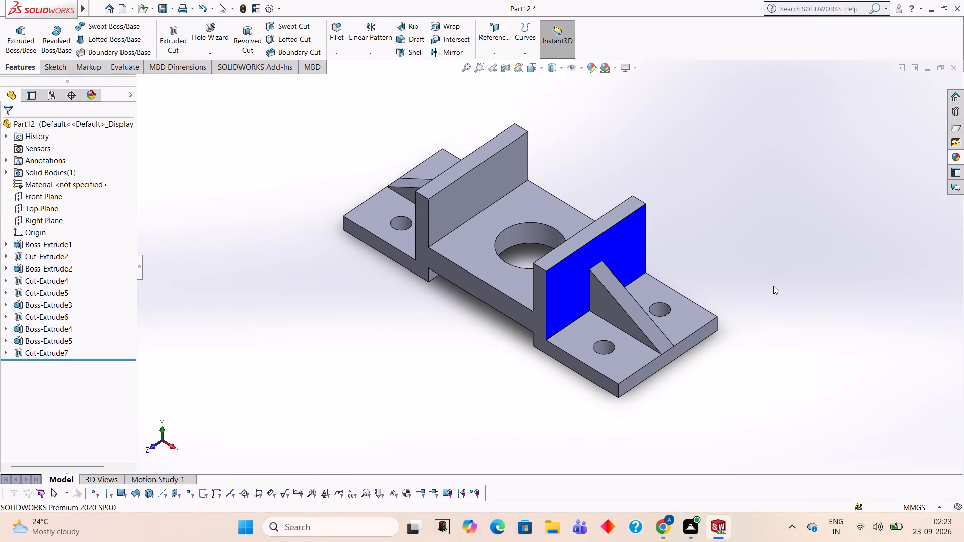
click(953, 161)
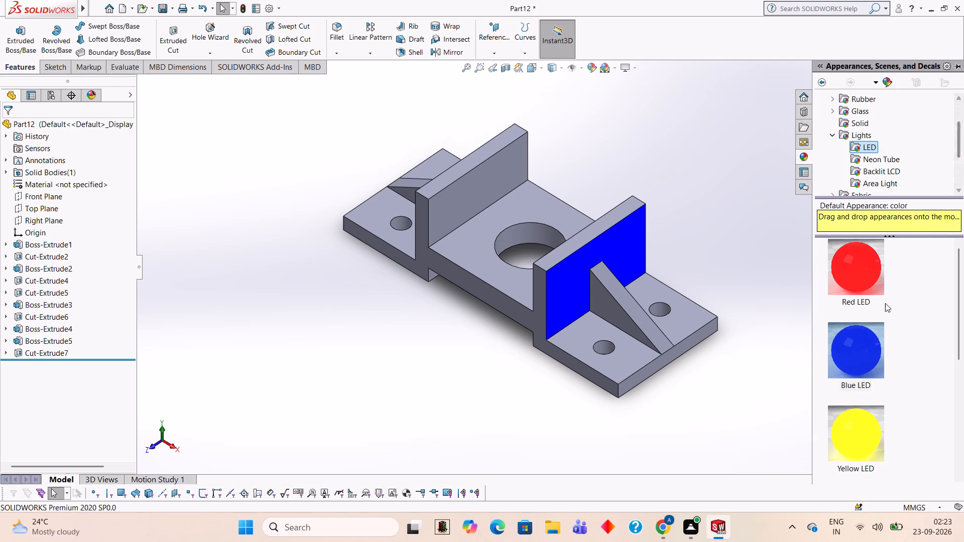
drag(855, 274, 622, 305)
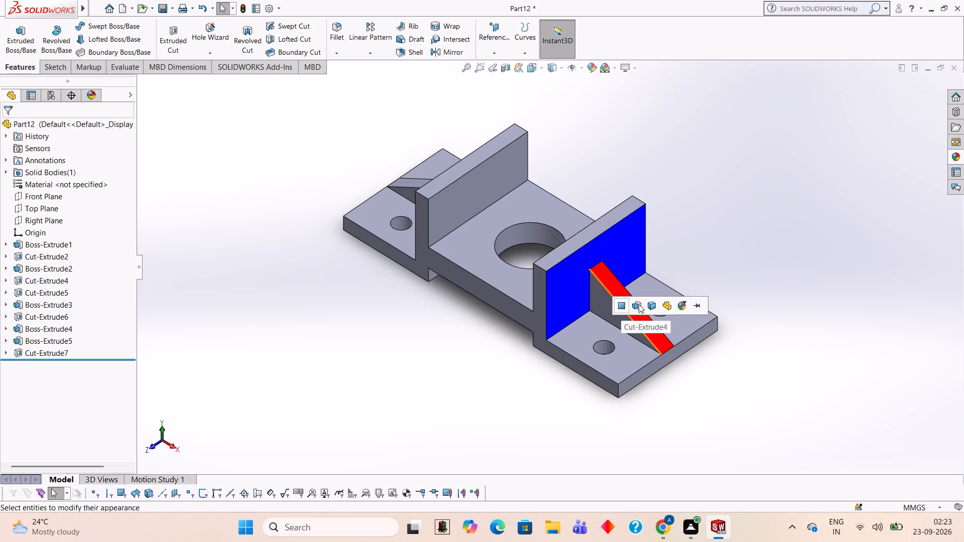
click(639, 304)
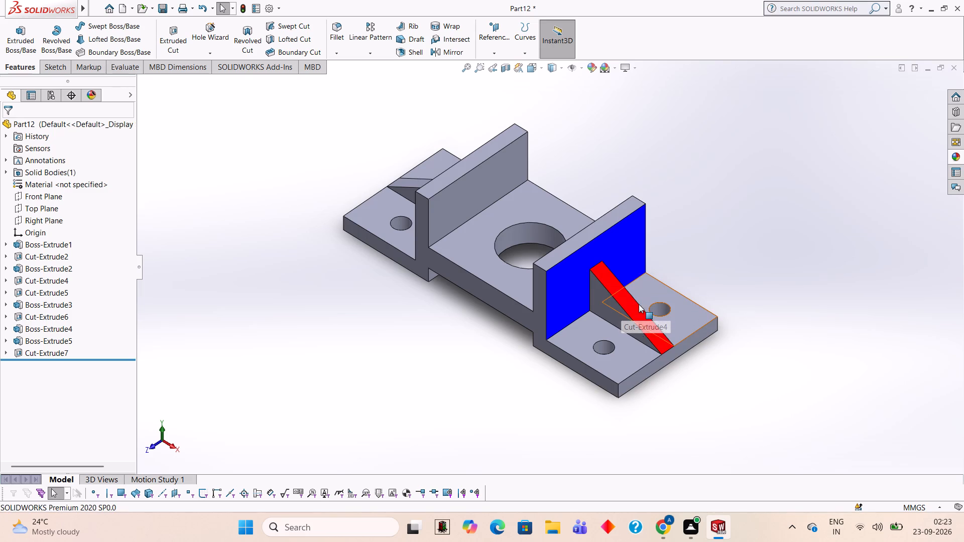
Apply the Yellow LED appearance to that flange's front top face and the adjoining side of the rib.
click(958, 161)
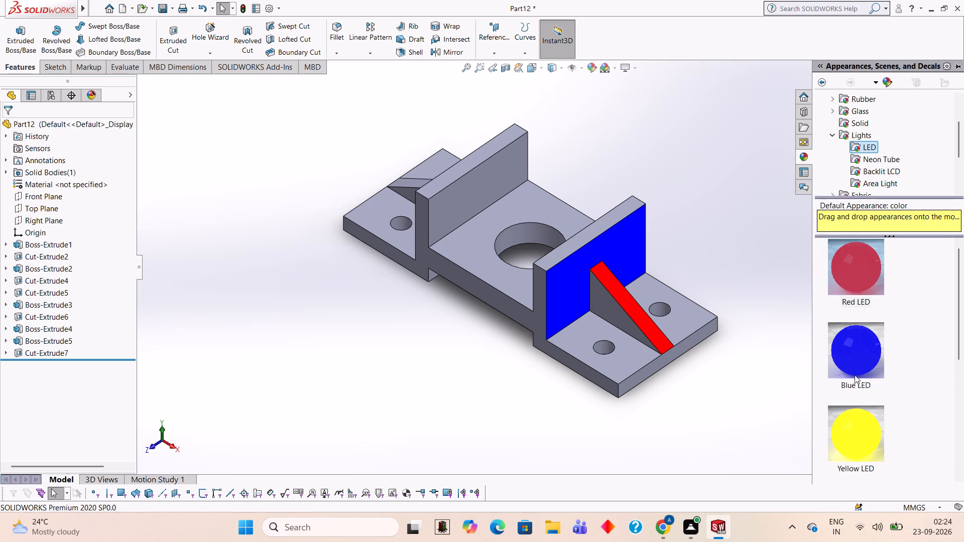
drag(865, 426, 616, 340)
click(616, 340)
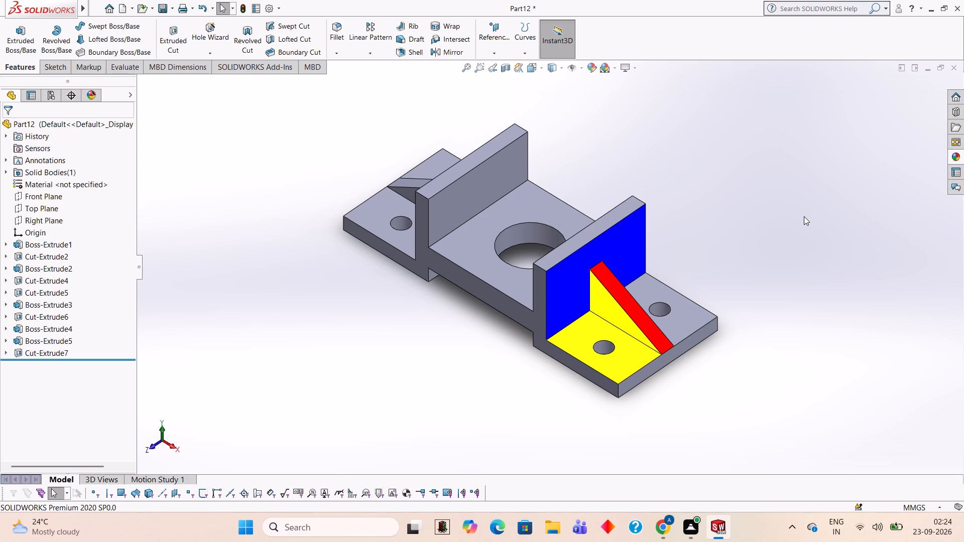
Apply the Red LED appearance to only the front side face of the same rib.
middle_drag(804, 216, 807, 222)
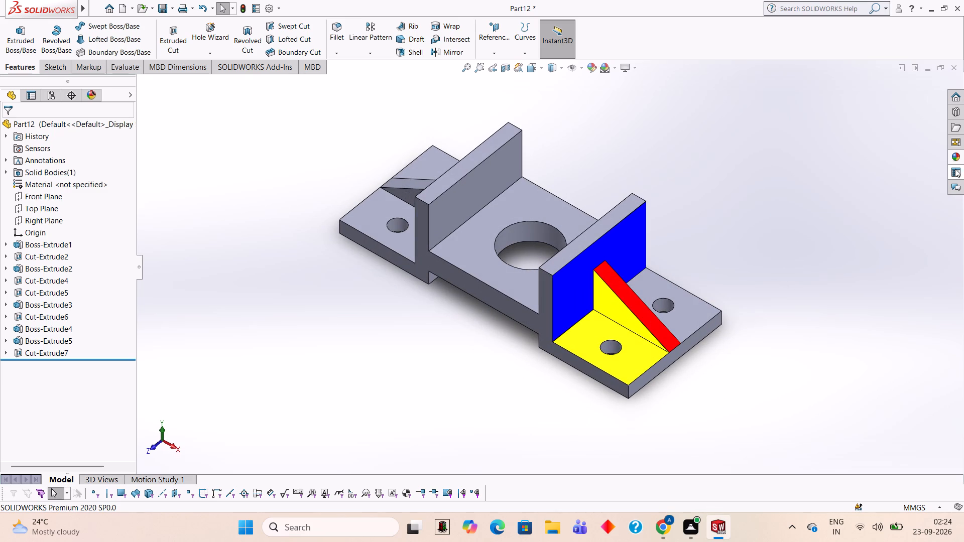
click(962, 159)
drag(862, 270, 622, 327)
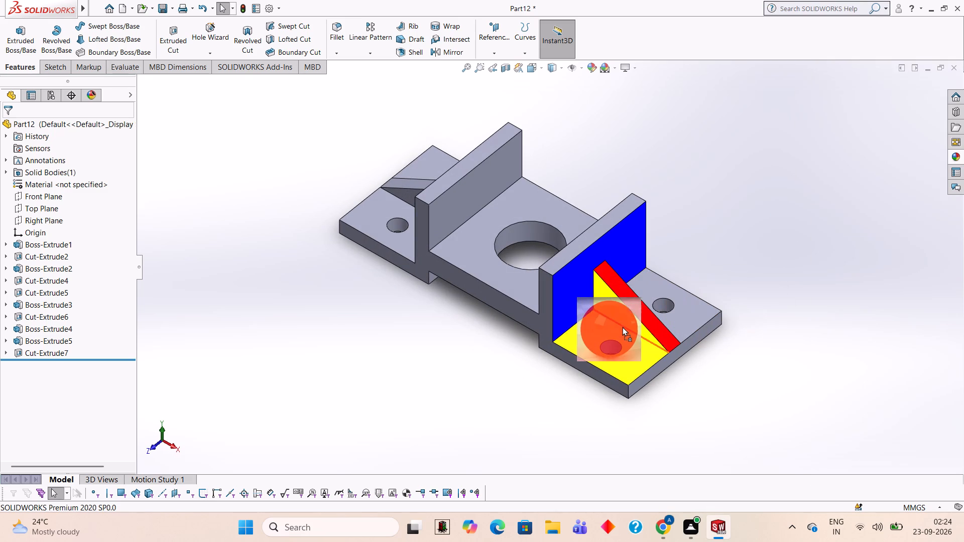
drag(622, 327, 621, 318)
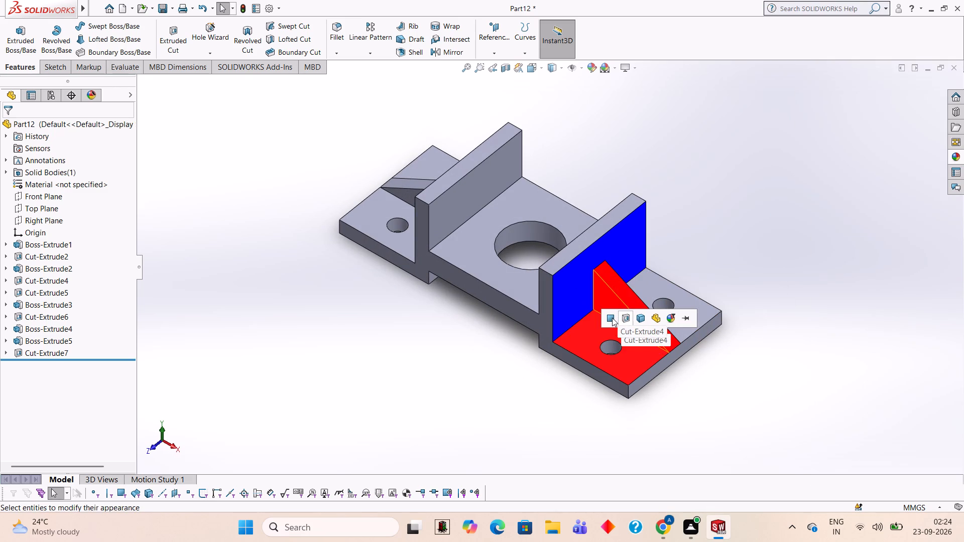
click(612, 318)
Apply the Red LED appearance to only the rear side face of the same rib.
middle_drag(776, 245, 731, 226)
scroll(776, 245, down, 1)
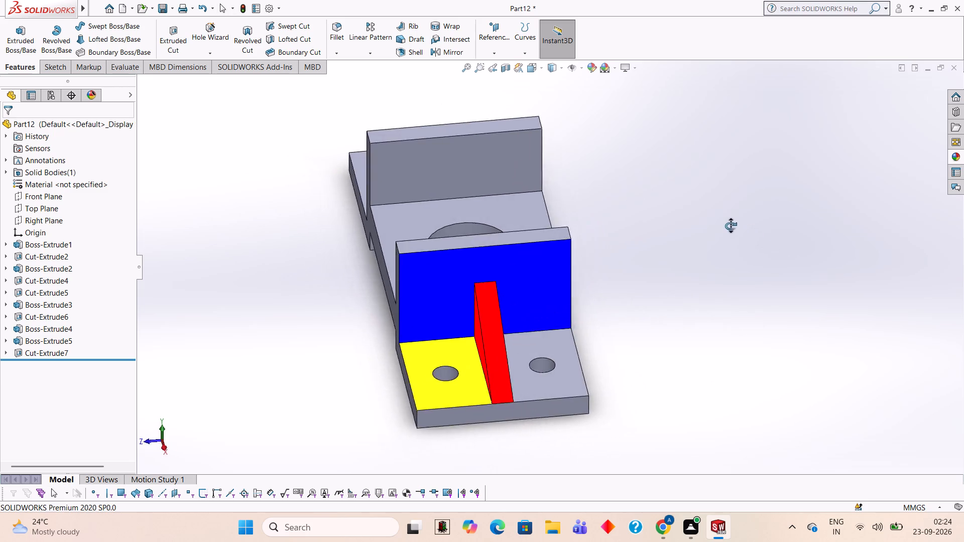
middle_drag(731, 226, 719, 219)
middle_drag(669, 204, 594, 186)
scroll(321, 272, down, 1)
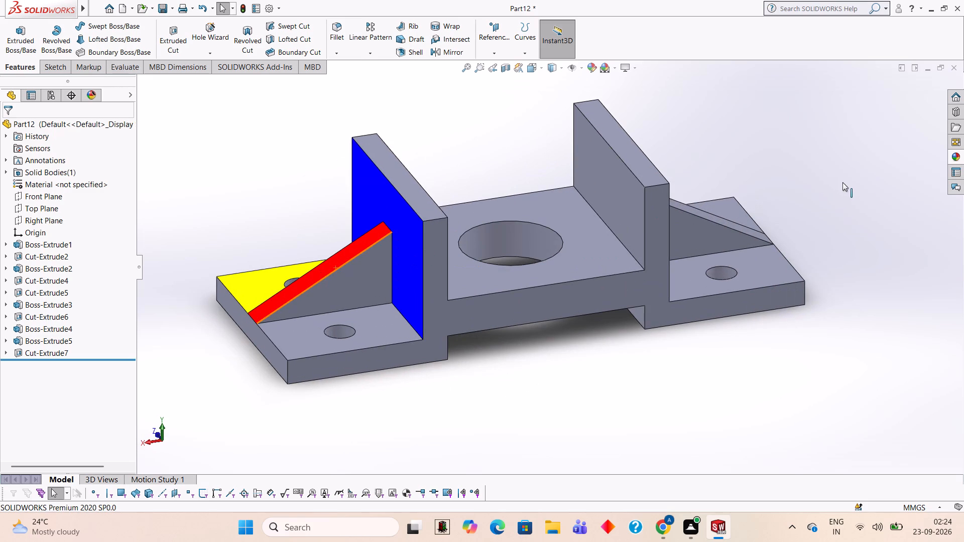
click(960, 154)
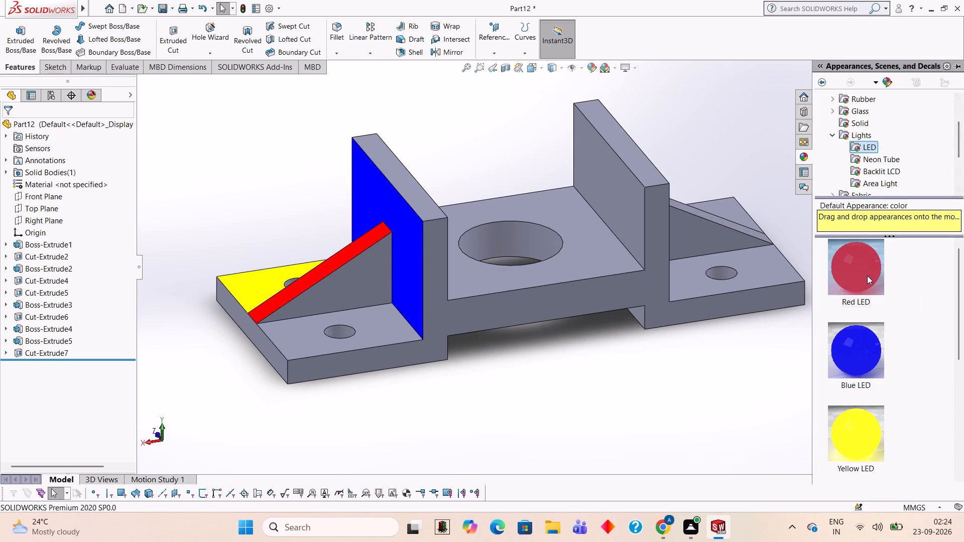
drag(867, 273, 377, 274)
click(377, 274)
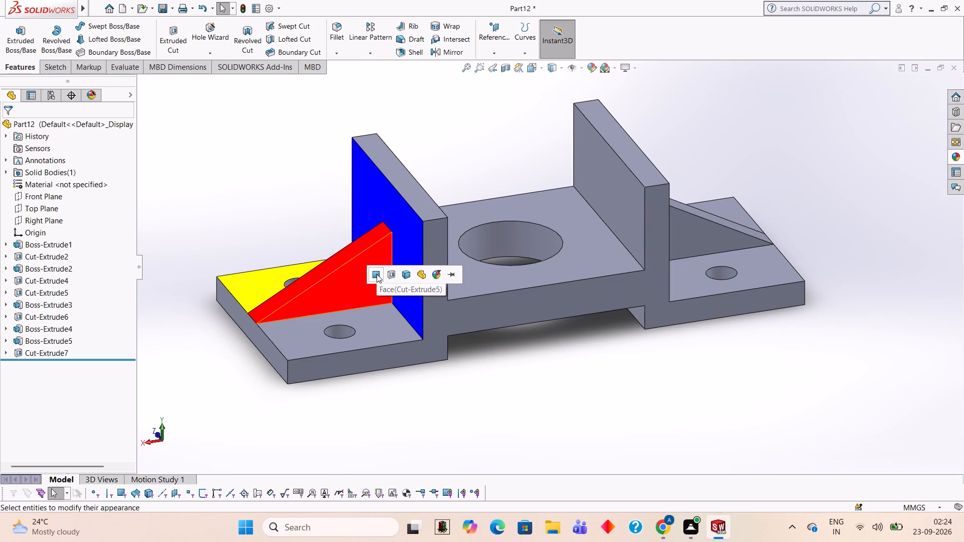
Apply the Yellow LED appearance to the rear top face of the same flange, behind the red rib.
middle_drag(551, 342, 563, 376)
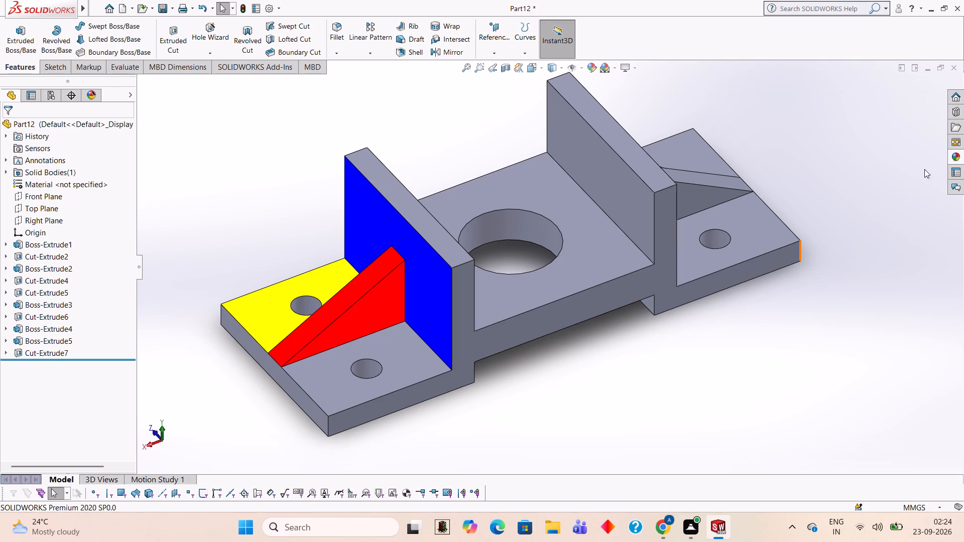
click(957, 153)
drag(855, 427, 405, 357)
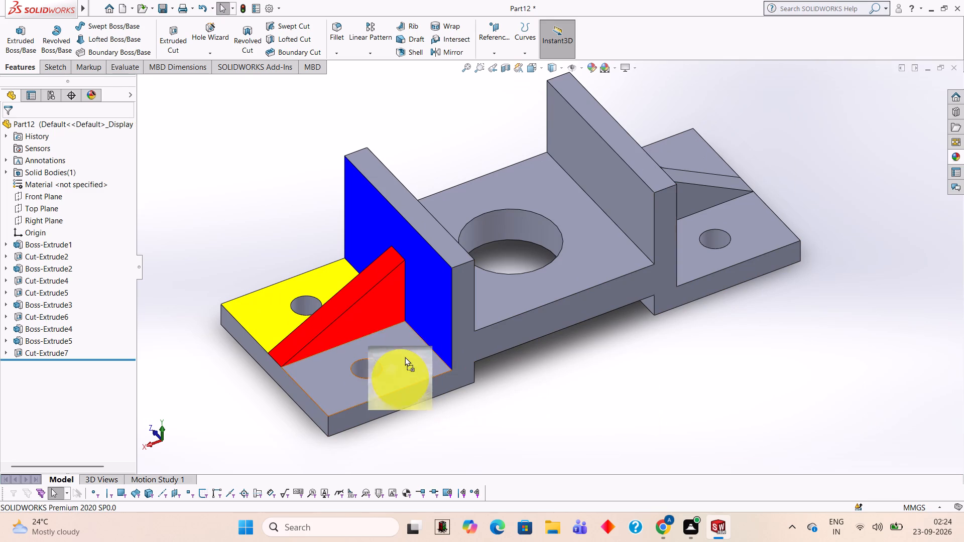
drag(405, 357, 404, 351)
click(404, 351)
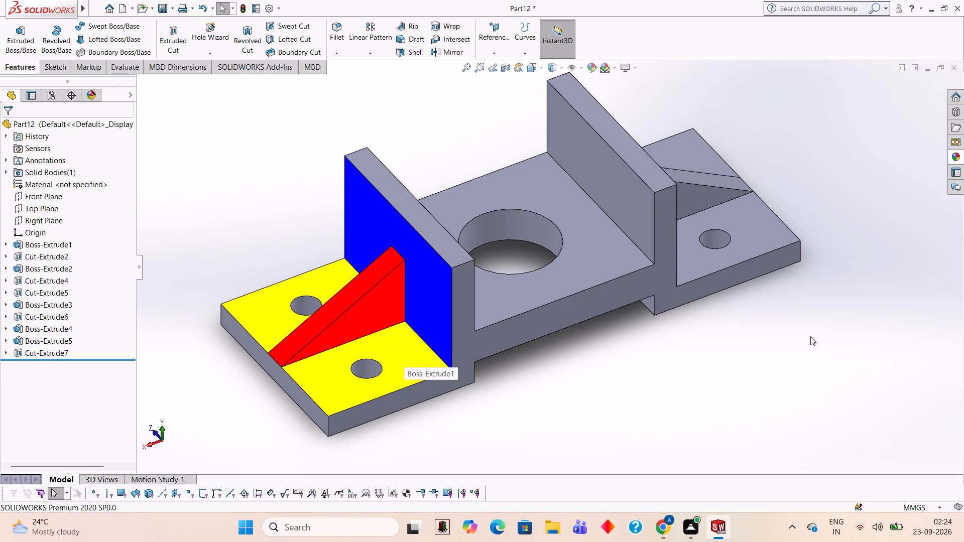
Apply the Yellow LED appearance to the top faces on both sides of the rib on the flange nearest the origin.
middle_drag(810, 336, 739, 351)
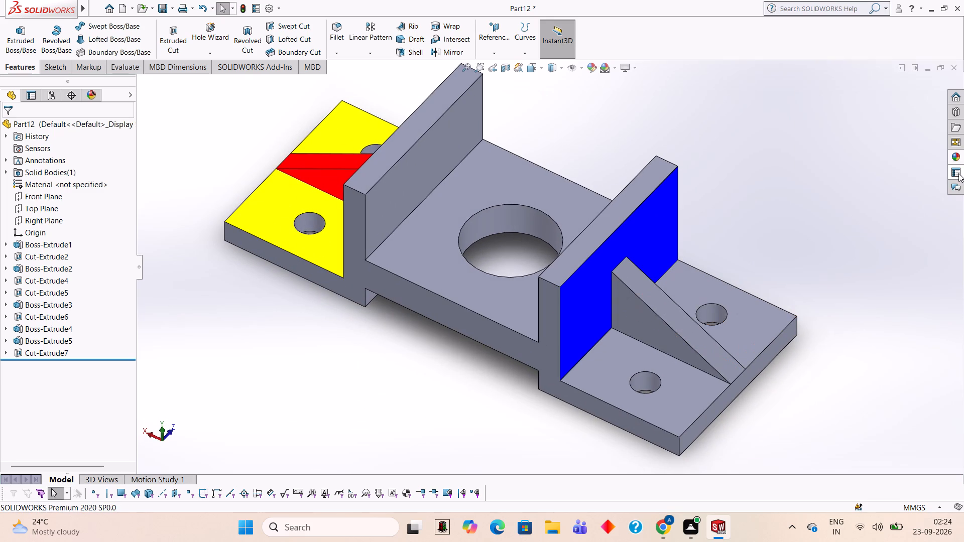
click(958, 158)
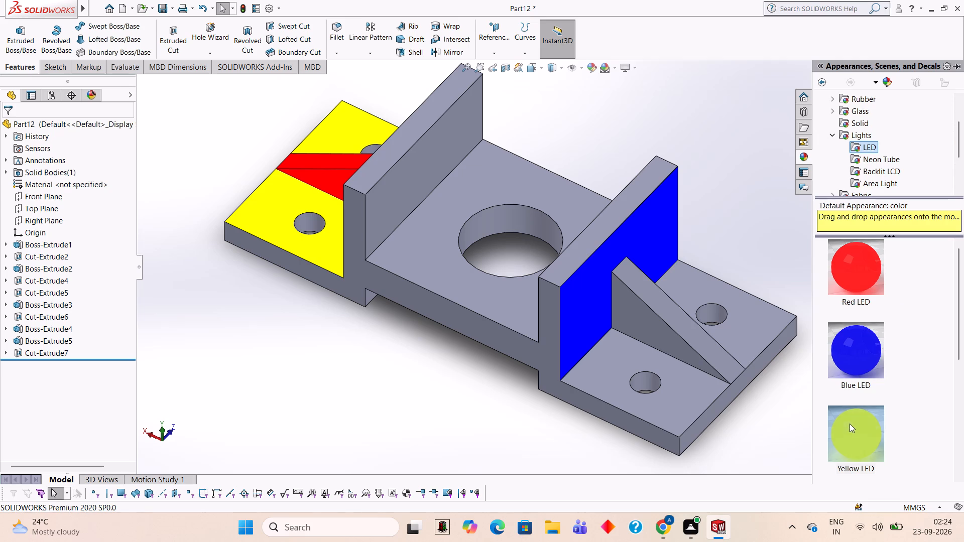
drag(849, 427, 673, 386)
click(673, 386)
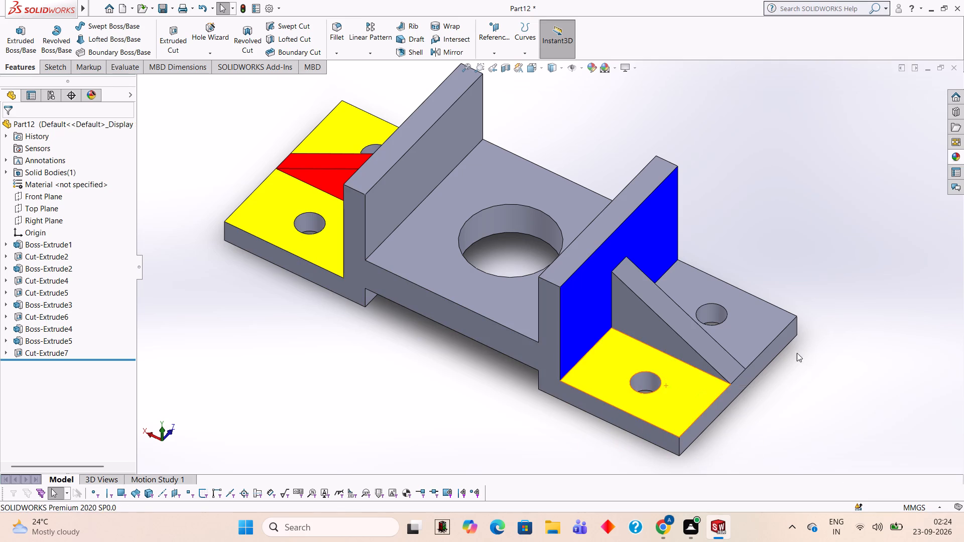
click(960, 162)
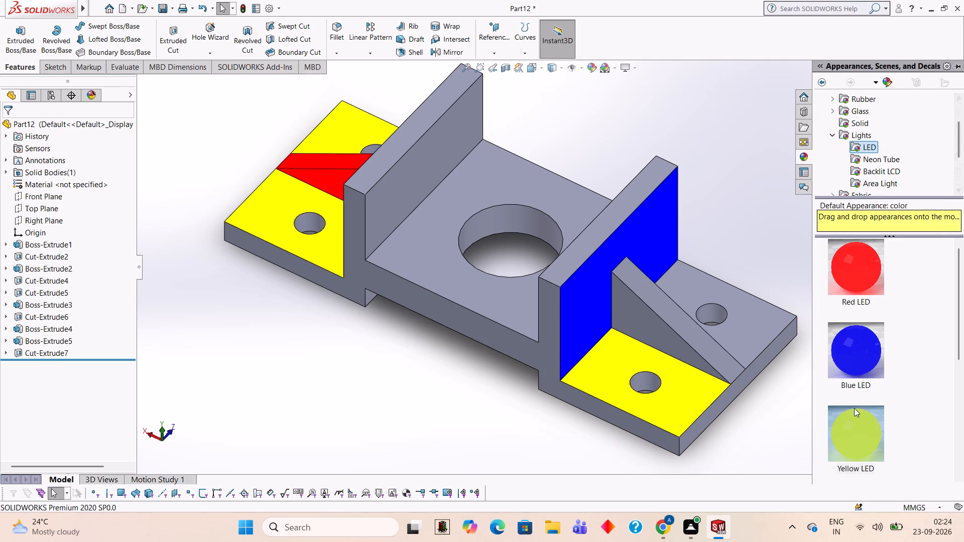
drag(849, 422, 765, 310)
click(765, 310)
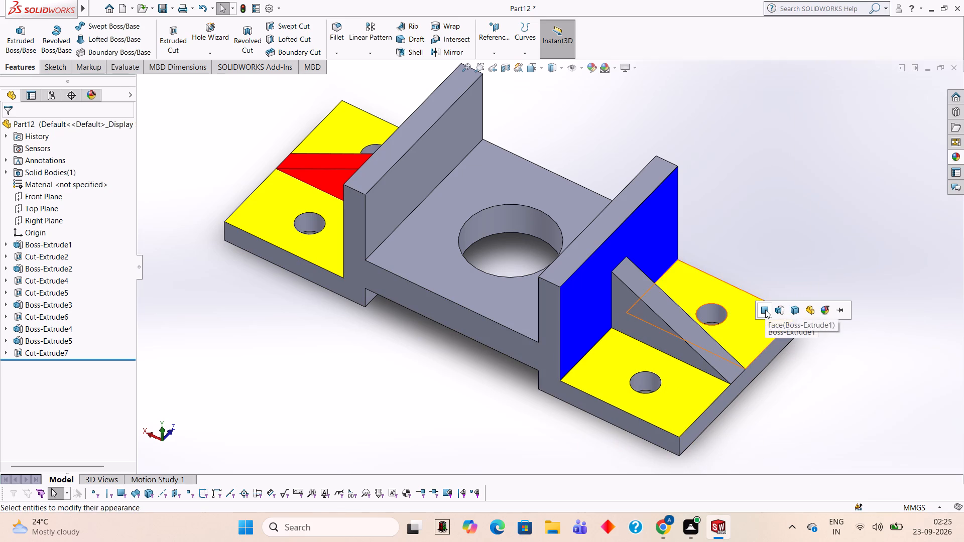
Apply the Red LED appearance to the rear side face and the sloping face of the rib nearest the origin.
click(957, 155)
drag(856, 277, 634, 320)
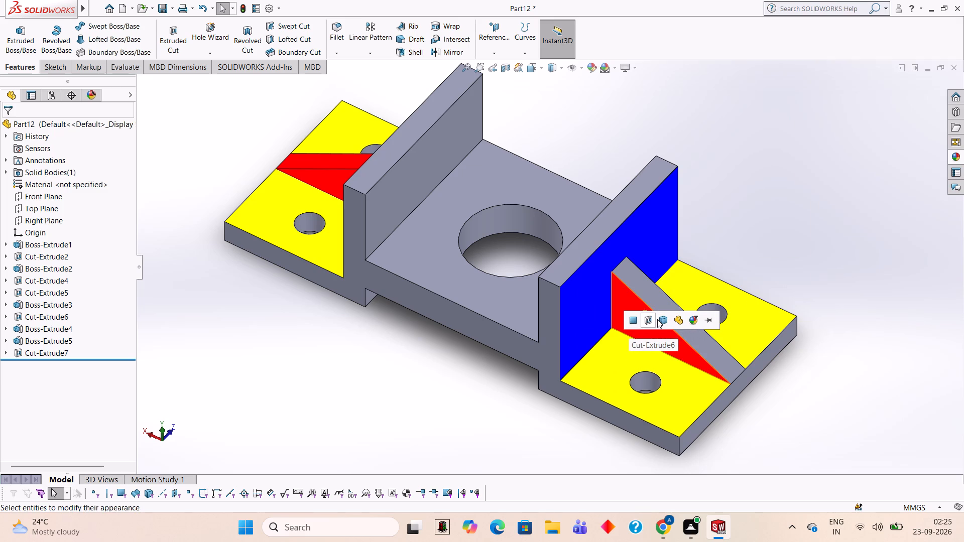
click(643, 321)
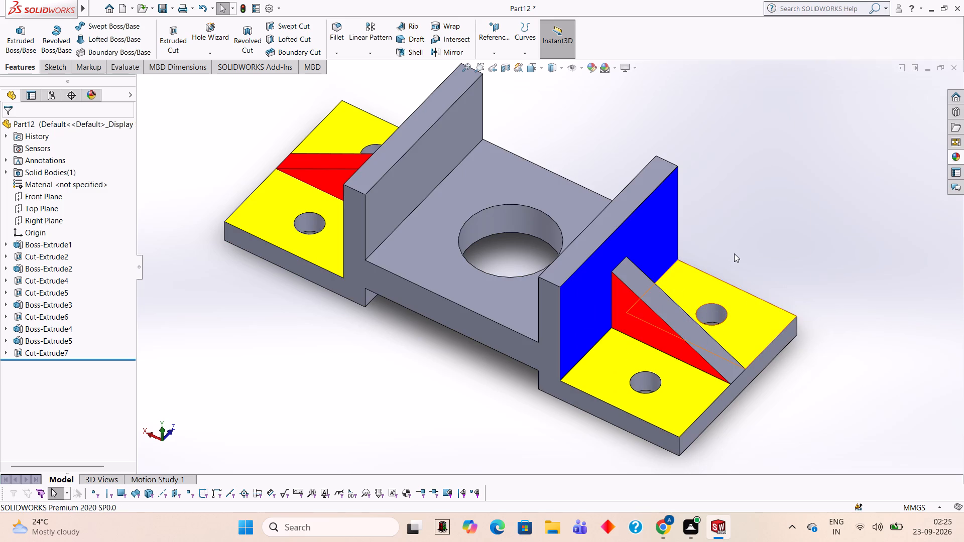
middle_drag(857, 209, 823, 252)
scroll(818, 250, up, 1)
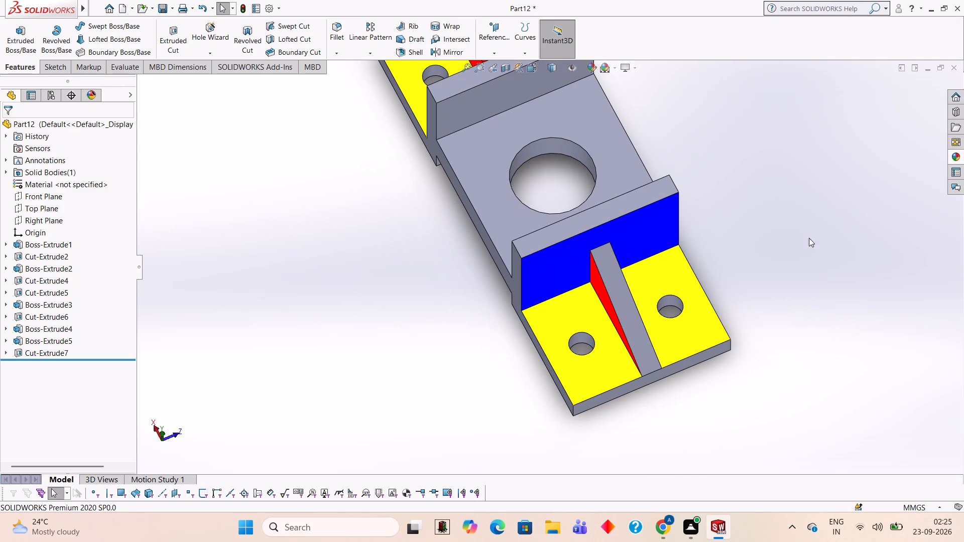
click(958, 160)
drag(872, 260, 782, 274)
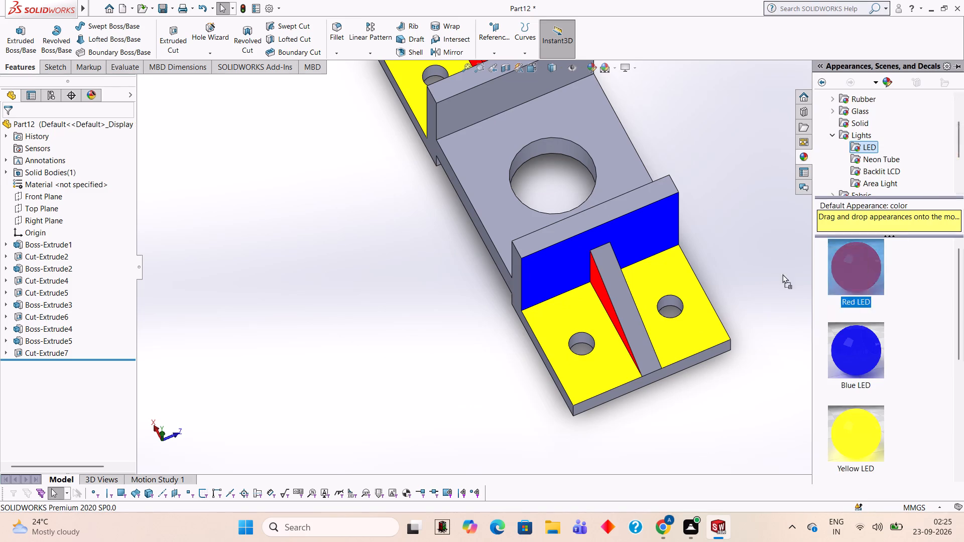
drag(782, 274, 618, 267)
click(618, 267)
Apply the green LED appearance to the inner wall of the large round hole in the central platform.
middle_drag(784, 239, 760, 227)
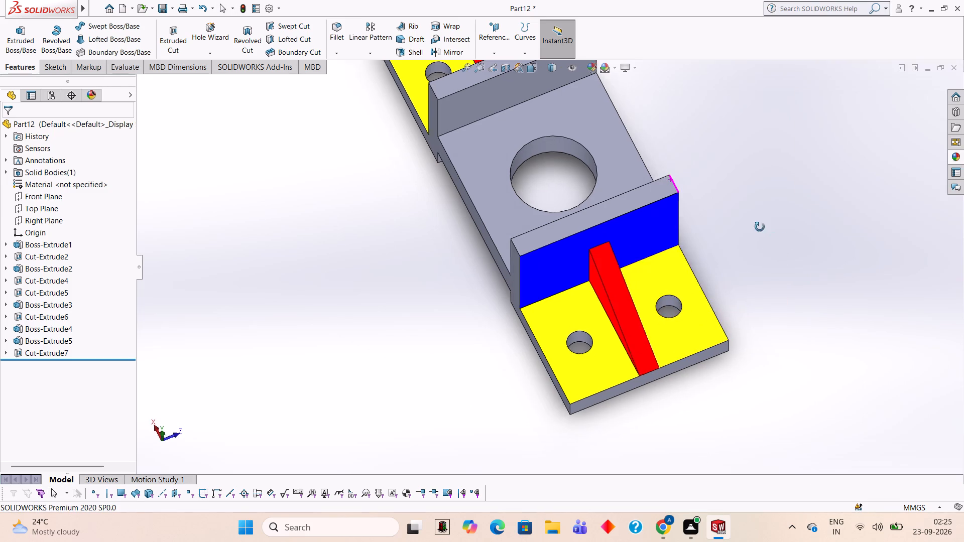
middle_drag(760, 227, 813, 297)
middle_drag(826, 305, 837, 238)
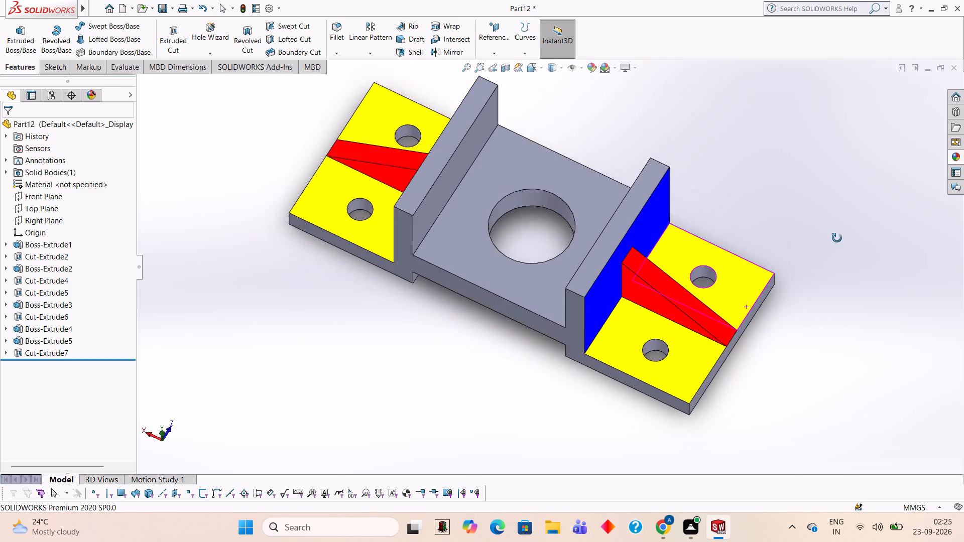
middle_drag(837, 238, 840, 193)
scroll(840, 180, up, 1)
middle_click(769, 352)
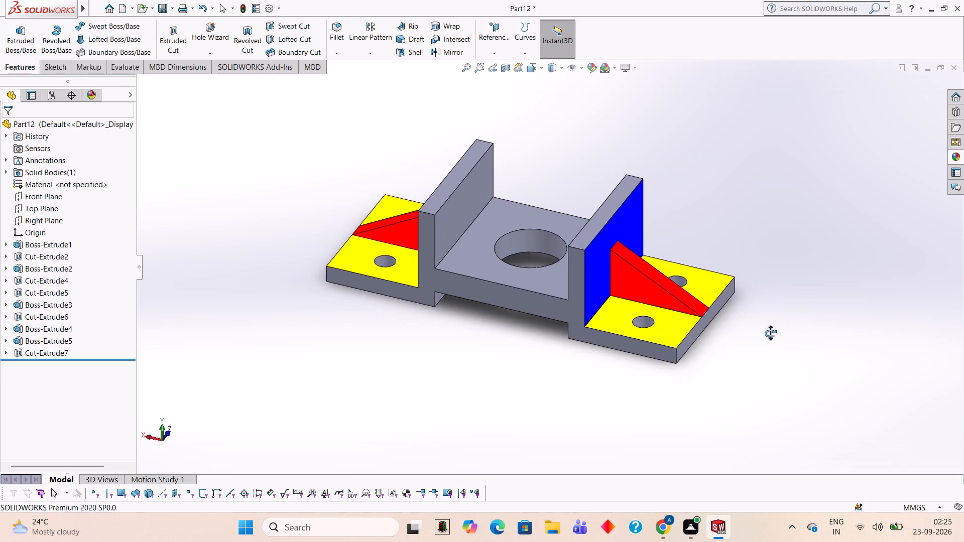
click(962, 159)
scroll(809, 371, down, 1)
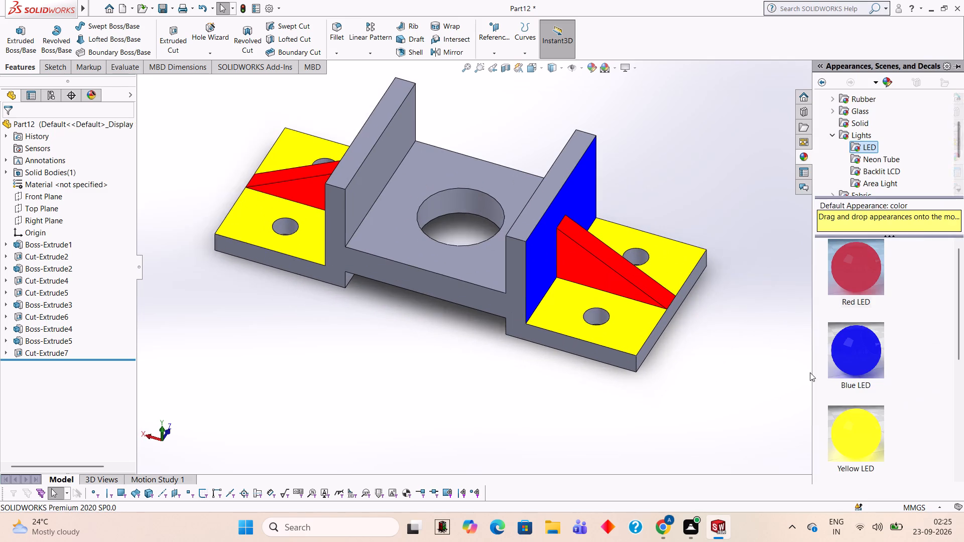
scroll(810, 372, down, 1)
scroll(521, 317, up, 2)
scroll(456, 253, down, 1)
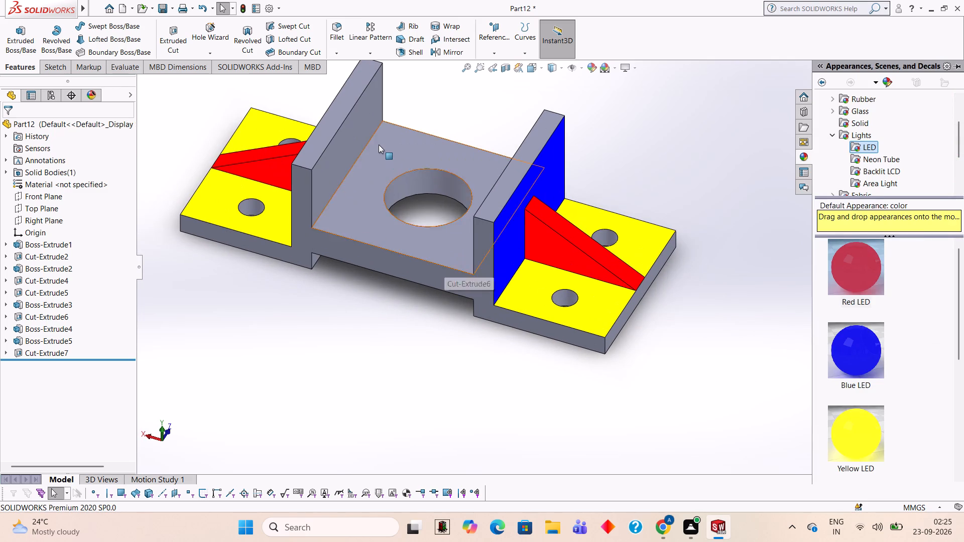
scroll(379, 145, down, 1)
scroll(379, 145, up, 2)
scroll(869, 368, down, 1)
drag(873, 395, 505, 221)
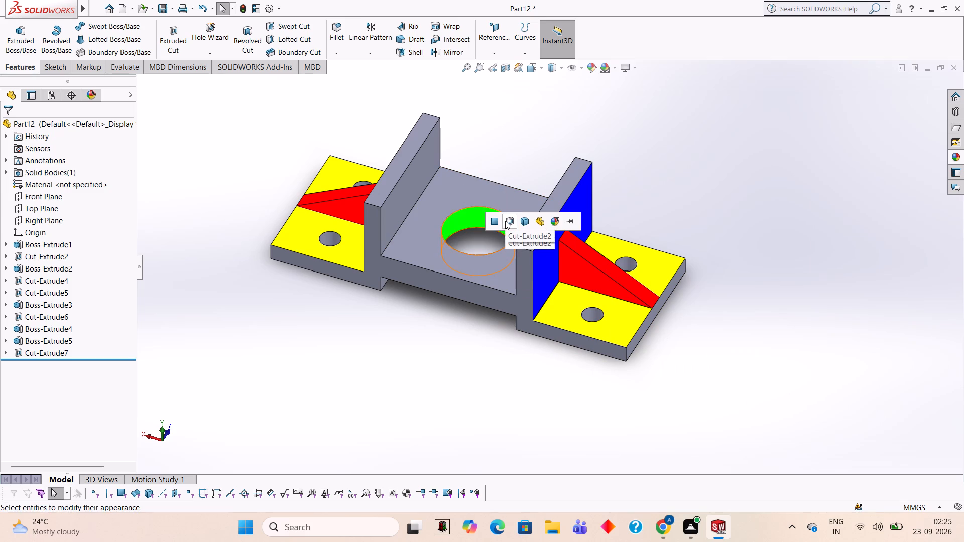
click(505, 221)
scroll(593, 309, down, 2)
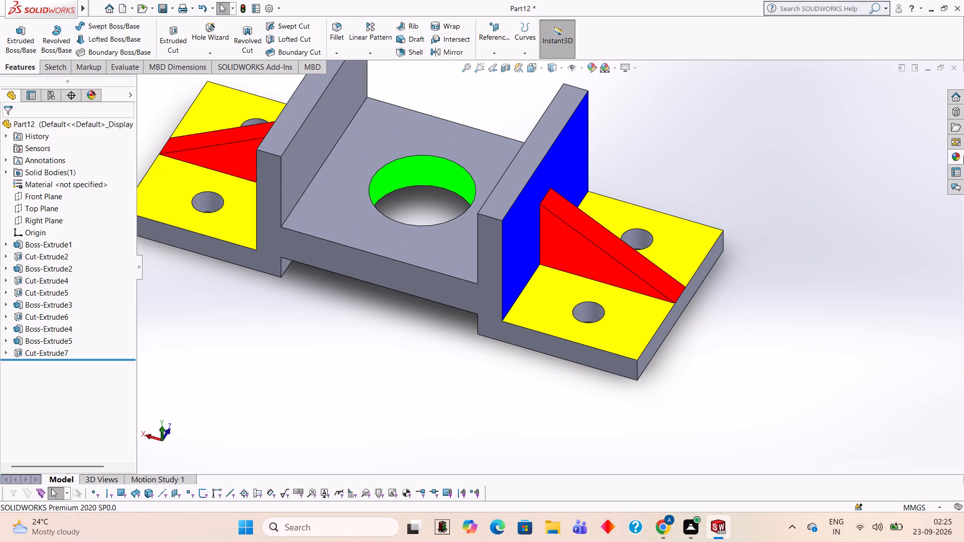
Apply the Green LED appearance to the hole-cut feature Cut-Extrude7, covering the small round holes in both flanges.
click(959, 156)
drag(864, 386, 620, 301)
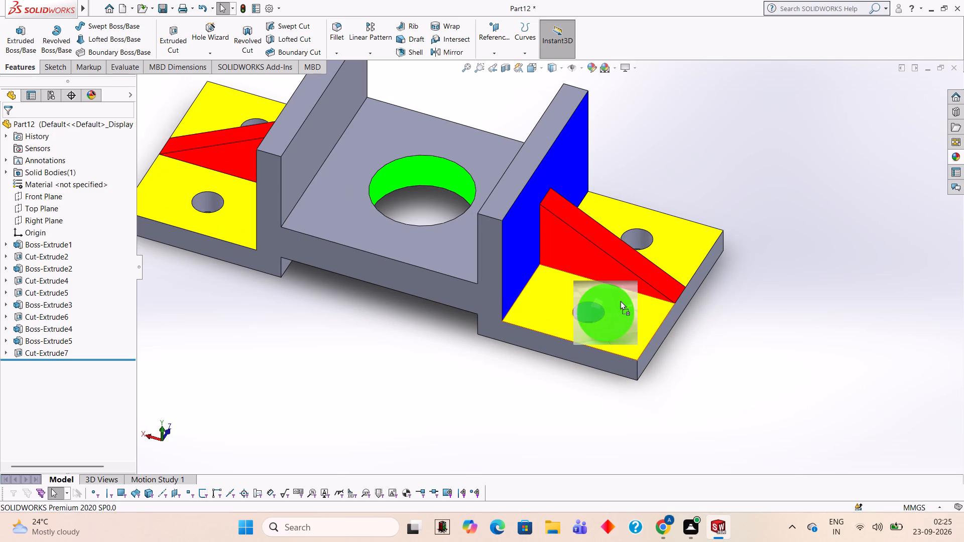
drag(620, 301, 603, 303)
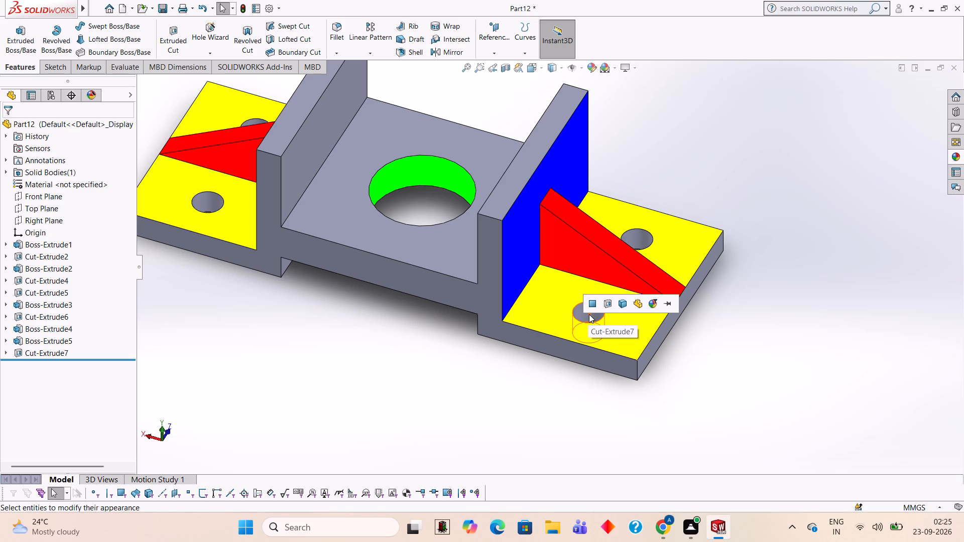
scroll(723, 318, down, 2)
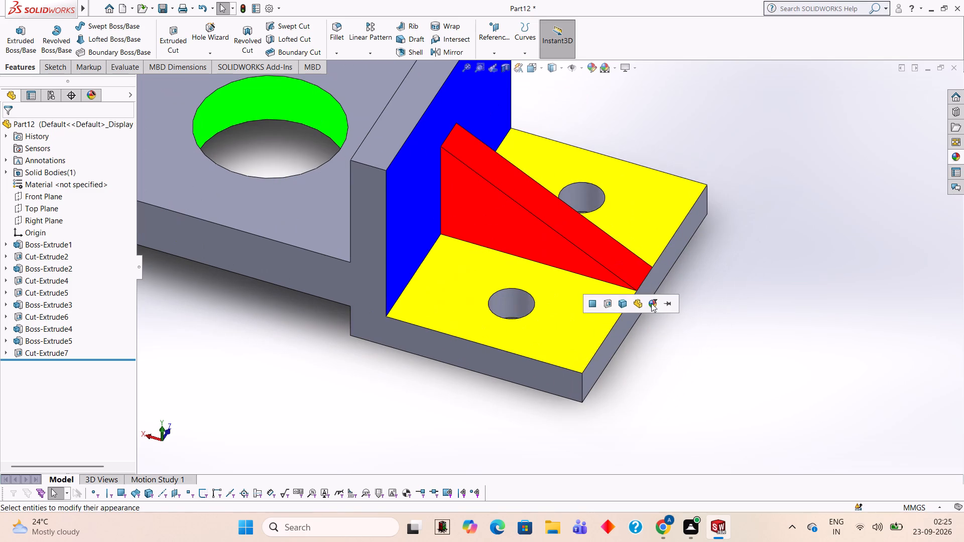
scroll(648, 303, down, 1)
click(954, 162)
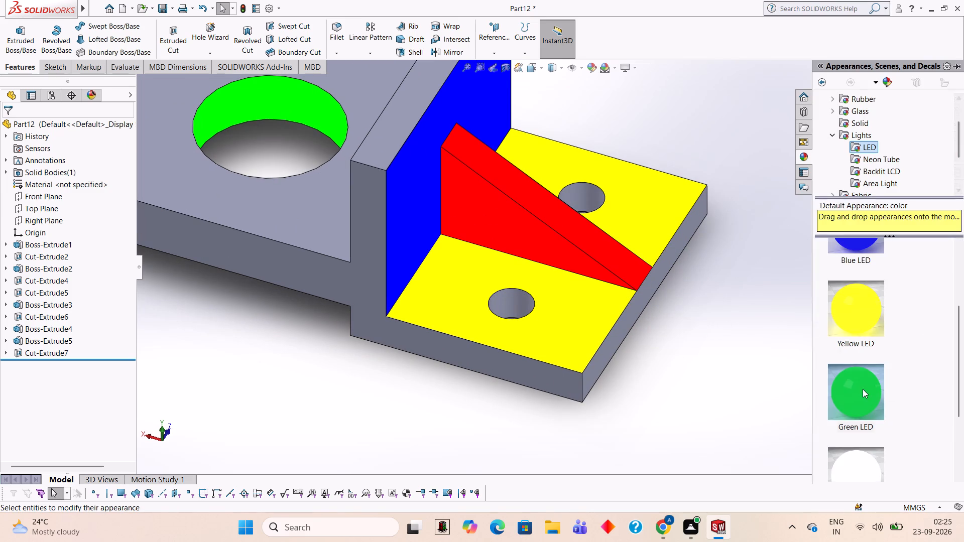
drag(863, 389, 521, 292)
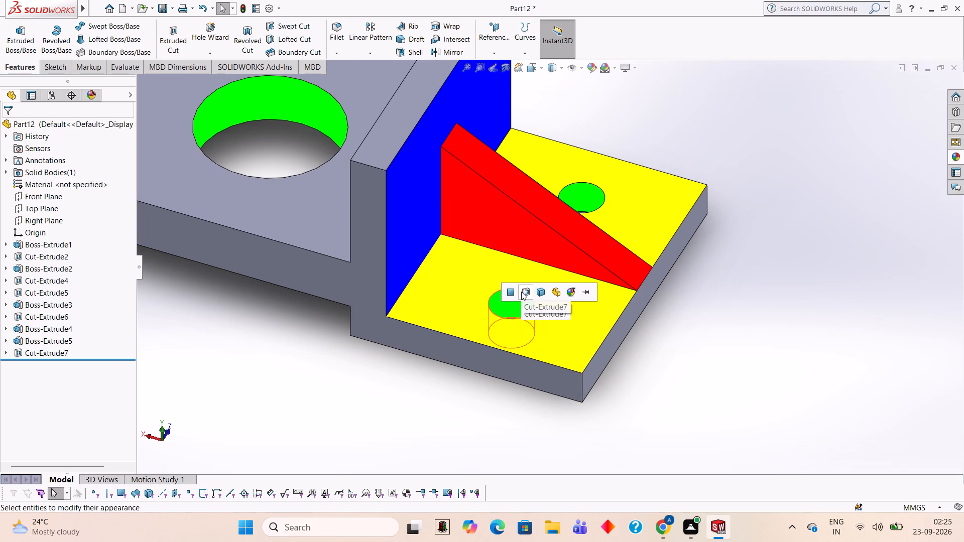
click(521, 292)
Apply the Yellow LED appearance to the whole Boss-Extrude1 feature, picked on the top face of the central platform.
scroll(683, 319, up, 3)
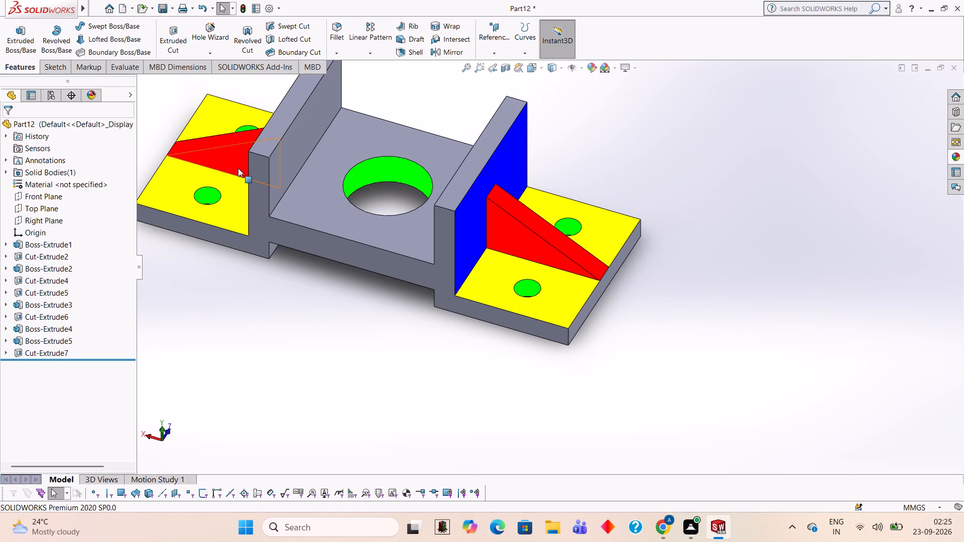
scroll(238, 168, up, 3)
scroll(244, 168, down, 2)
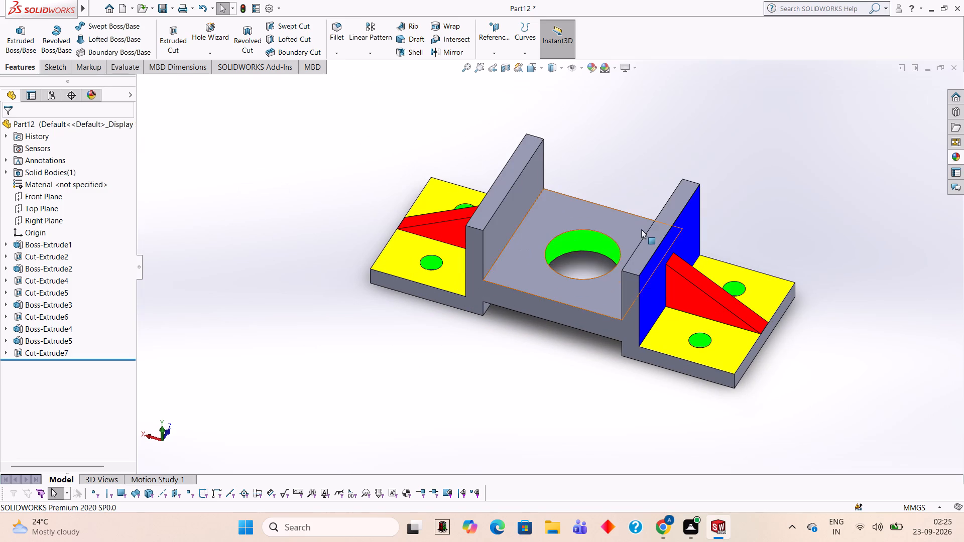
scroll(641, 229, down, 1)
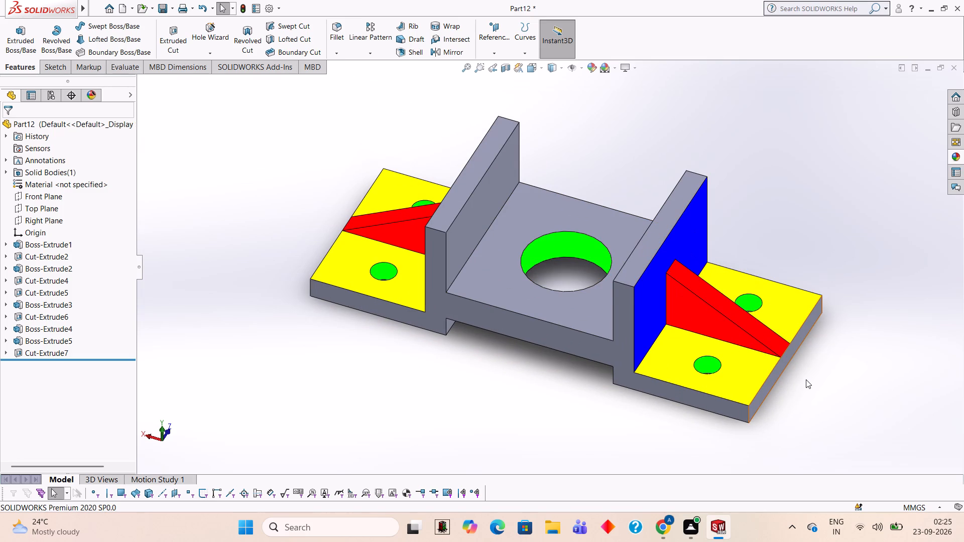
scroll(806, 379, up, 1)
scroll(803, 371, down, 1)
click(957, 160)
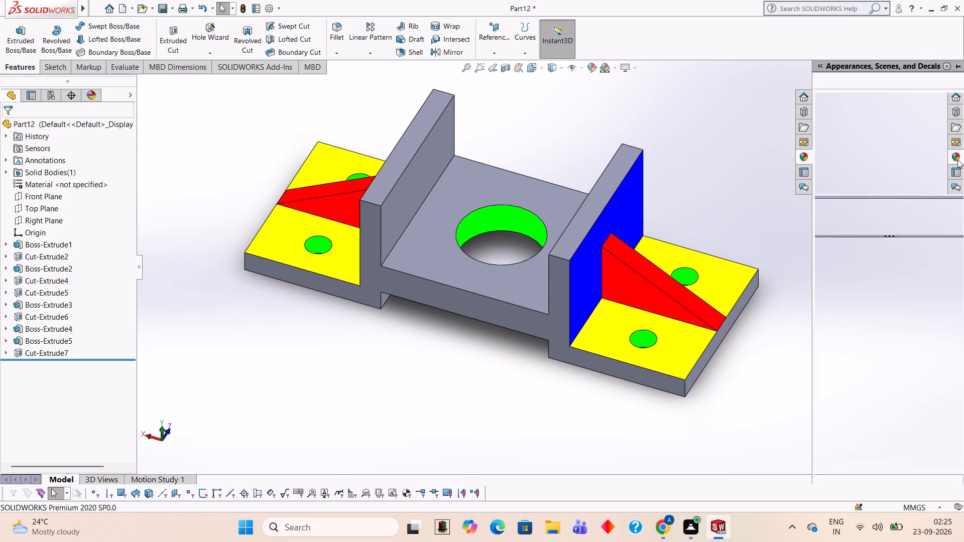
scroll(849, 350, down, 1)
scroll(846, 351, up, 1)
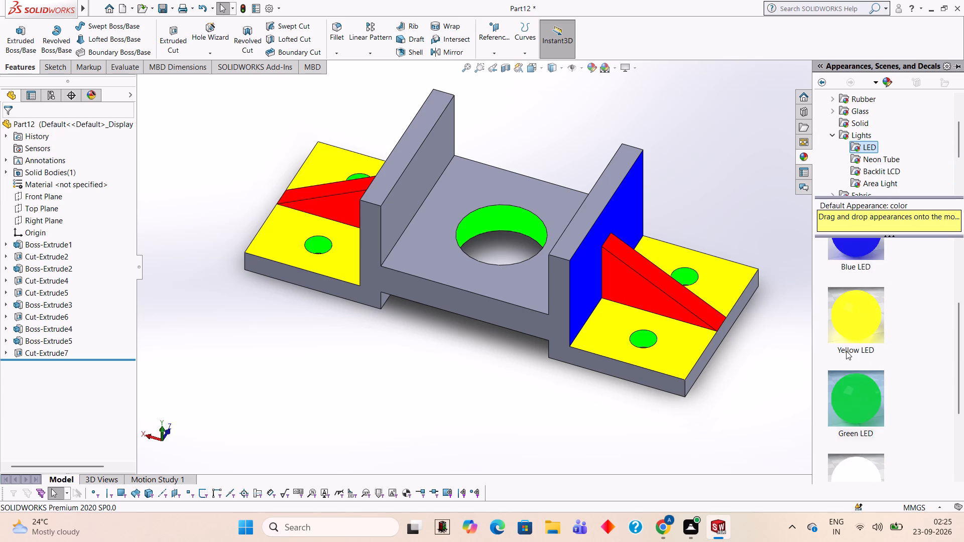
drag(873, 305, 468, 259)
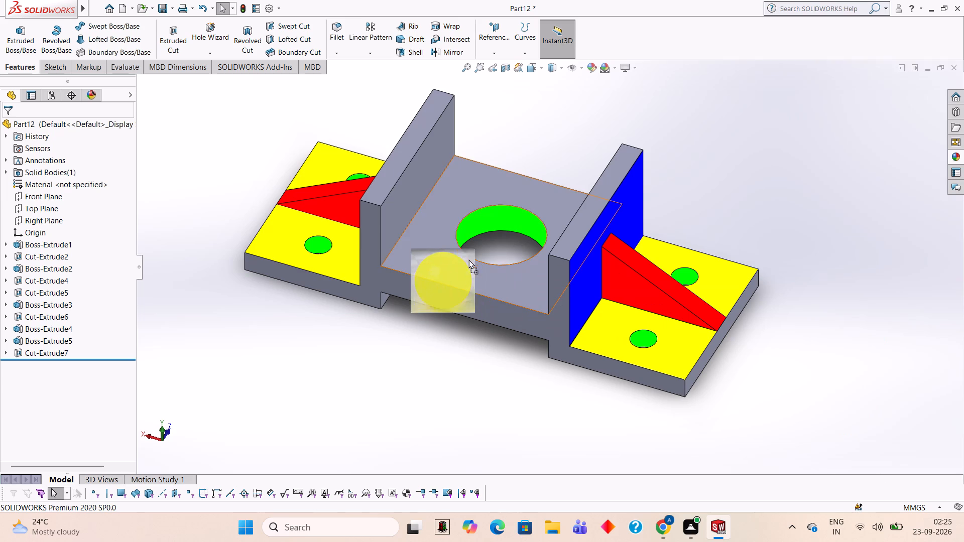
drag(468, 259, 440, 240)
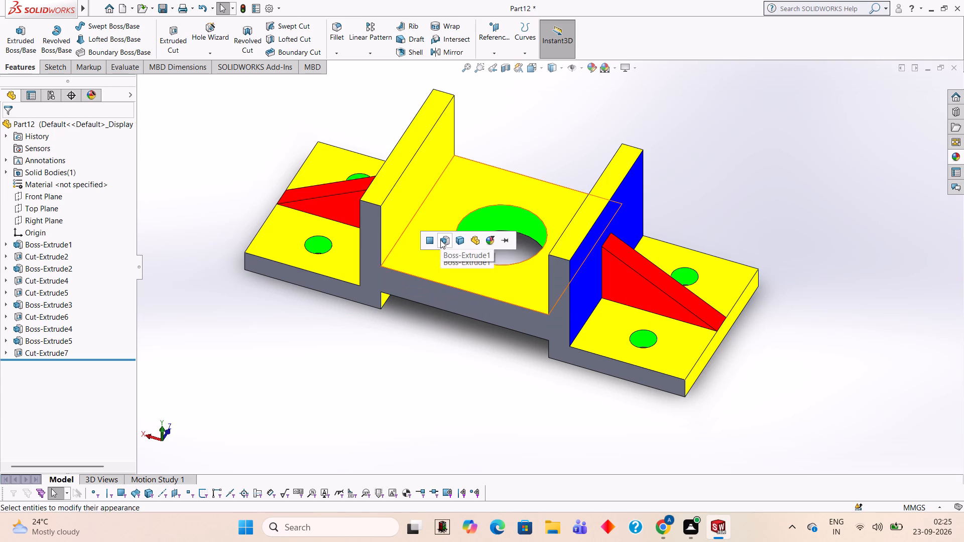
click(440, 240)
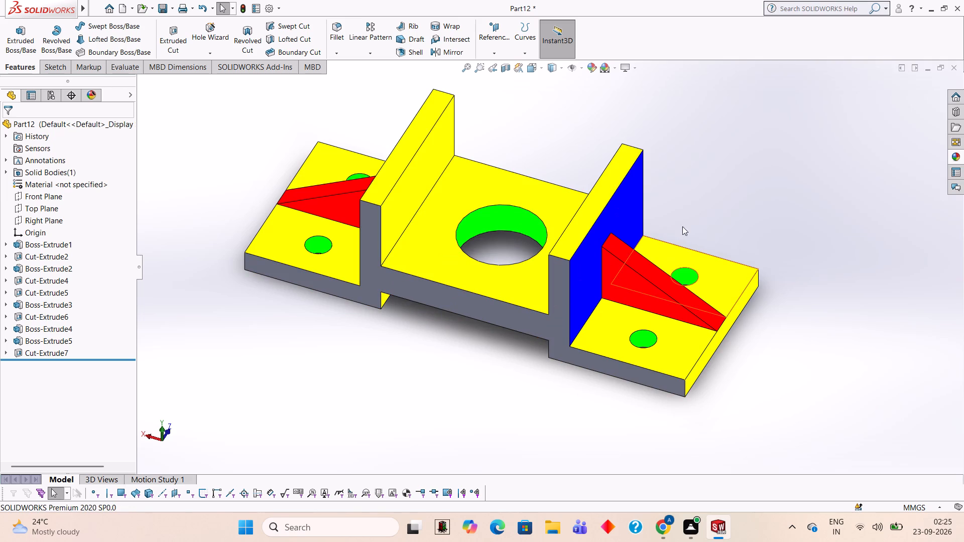
Apply the Blue LED appearance to the long stepped side of the bracket facing the negative Z direction.
middle_drag(758, 161, 639, 192)
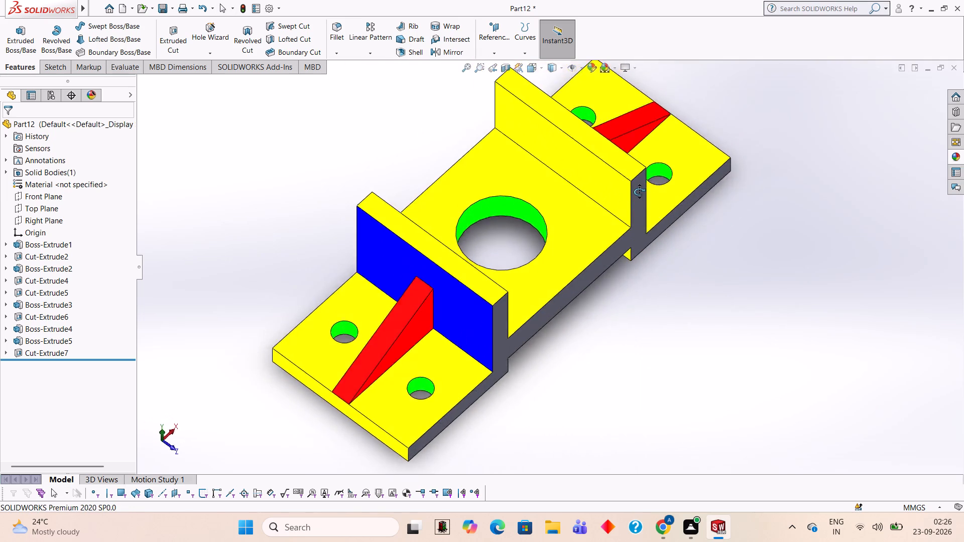
middle_drag(639, 192, 760, 157)
scroll(760, 157, up, 1)
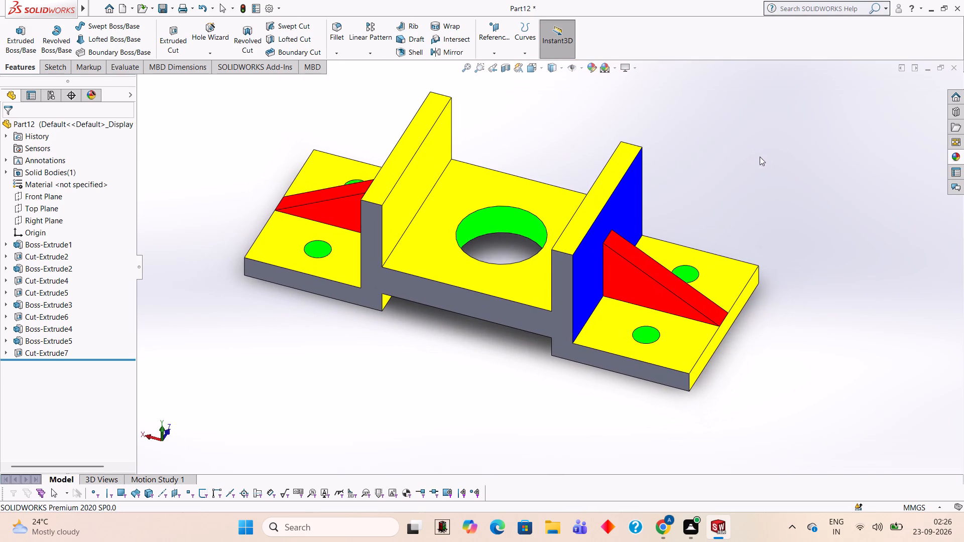
click(952, 159)
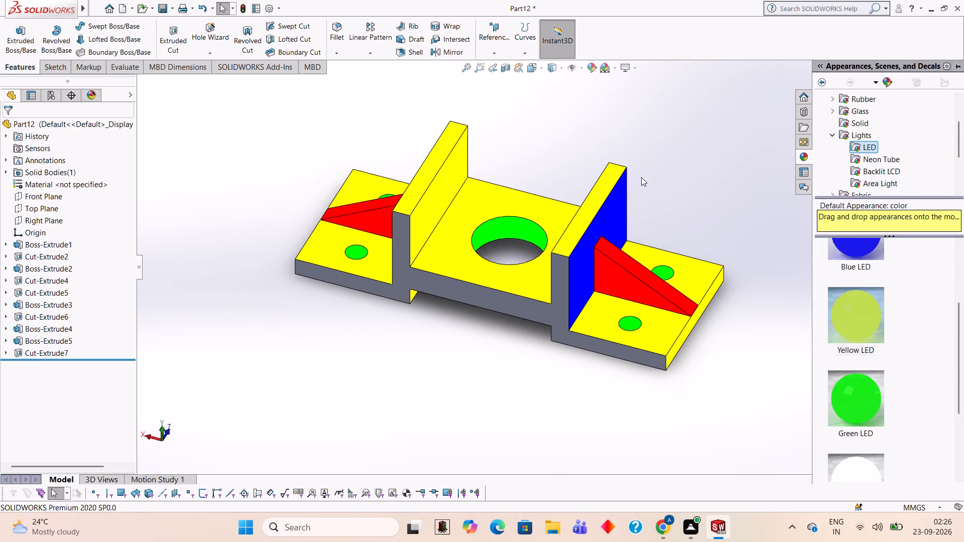
middle_drag(642, 155, 629, 153)
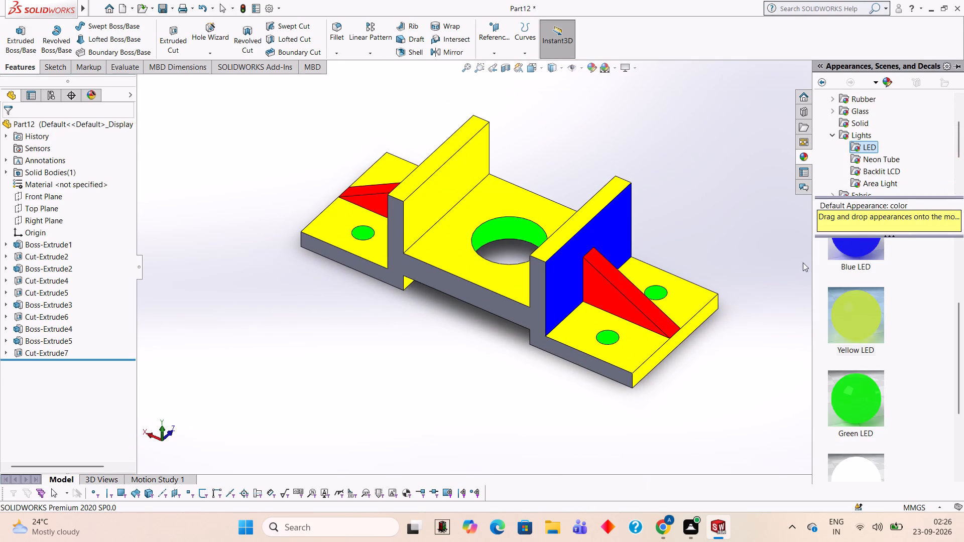
click(854, 247)
drag(854, 247, 505, 273)
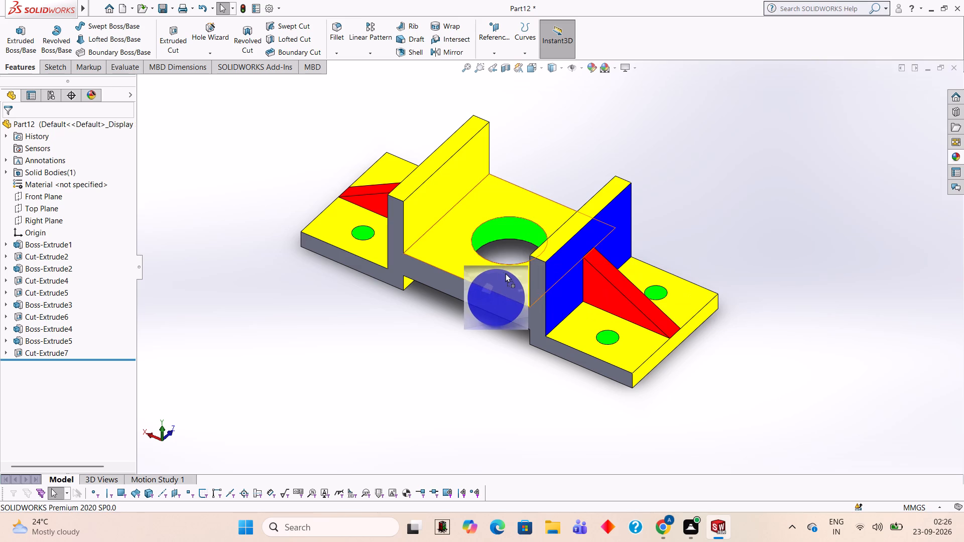
drag(505, 273, 486, 293)
click(487, 293)
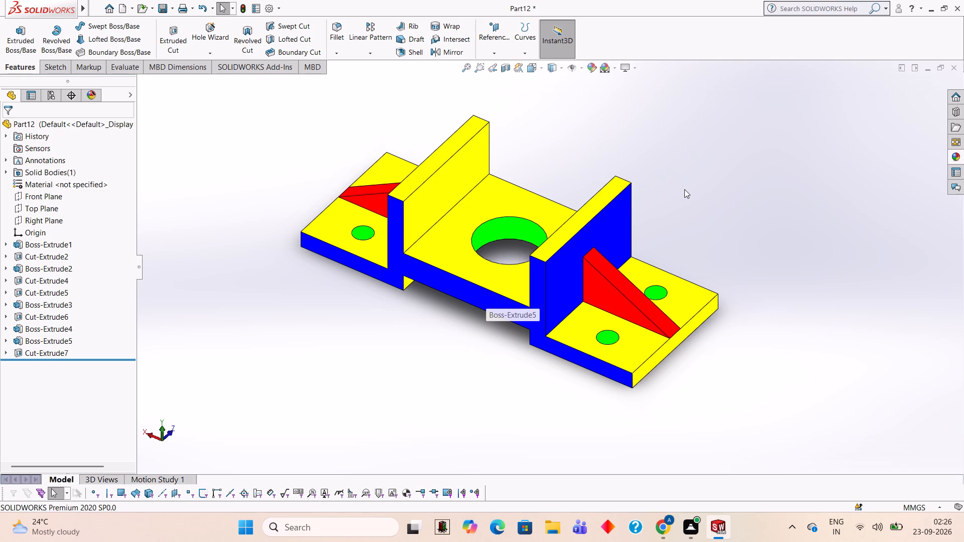
Apply the Blue LED appearance to the opposite long stepped side of the bracket, facing the positive Z direction.
middle_drag(691, 190, 816, 182)
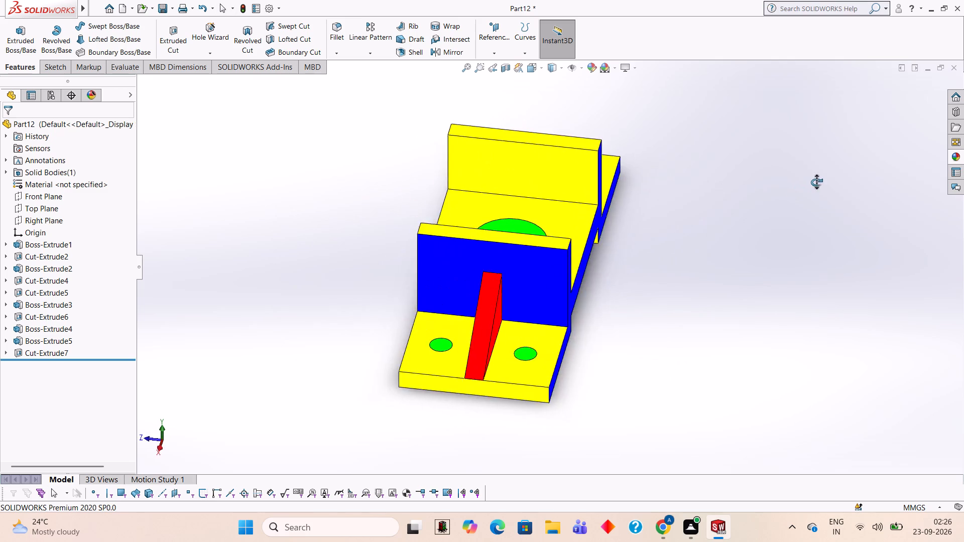
middle_drag(816, 182, 852, 177)
middle_drag(744, 188, 823, 172)
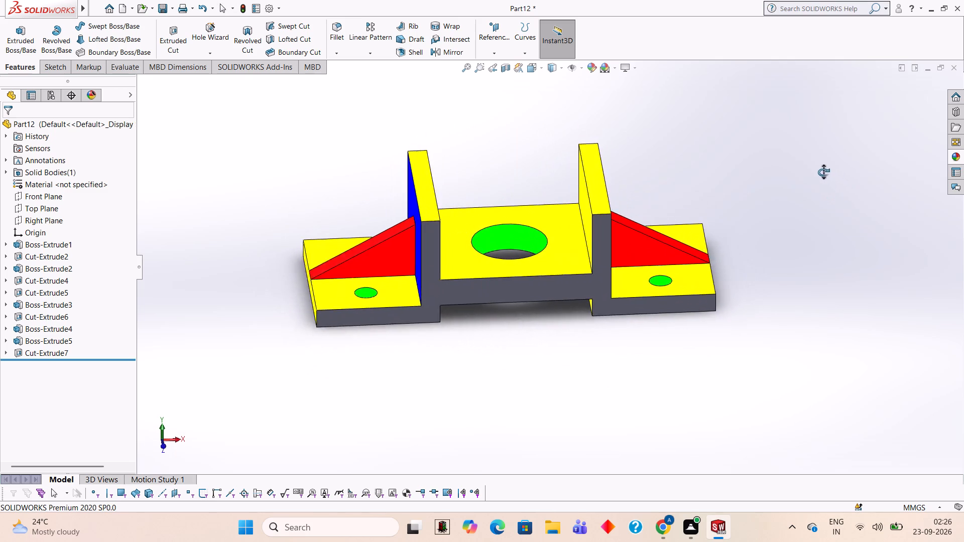
middle_drag(823, 172, 823, 172)
scroll(821, 172, up, 1)
scroll(706, 202, down, 1)
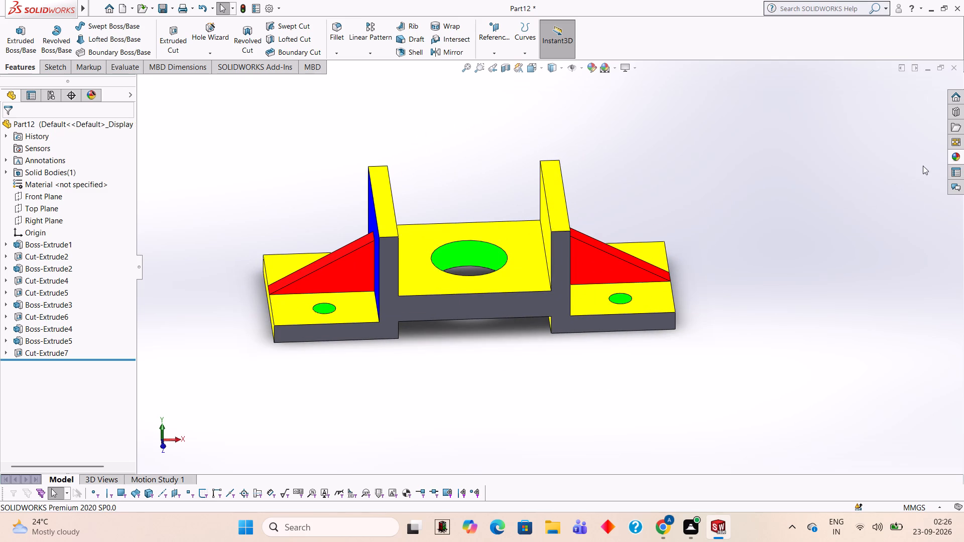
click(958, 159)
drag(849, 269, 544, 304)
click(544, 304)
Apply the Blue LED appearance to only the narrow top face of the upright on the positive X side.
middle_drag(741, 154, 730, 269)
click(956, 155)
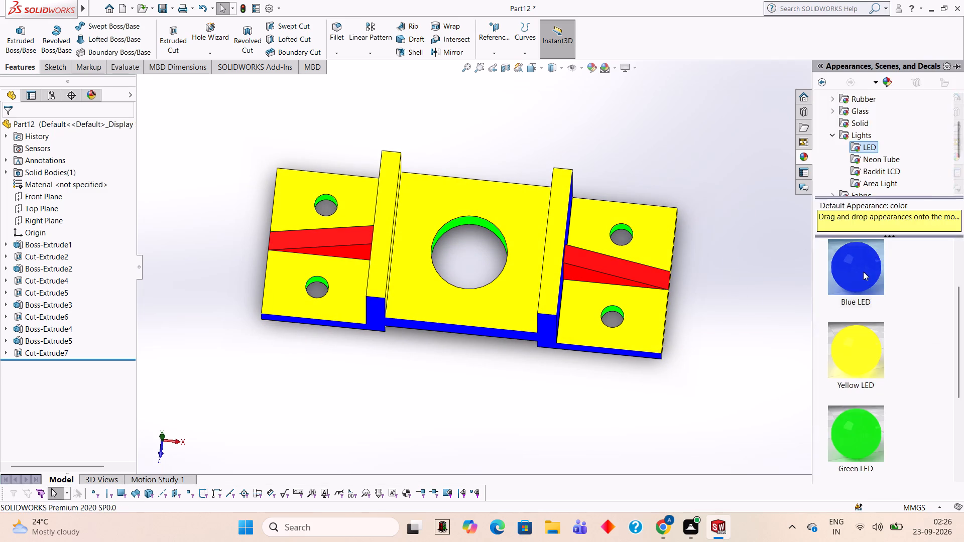
drag(863, 272, 551, 252)
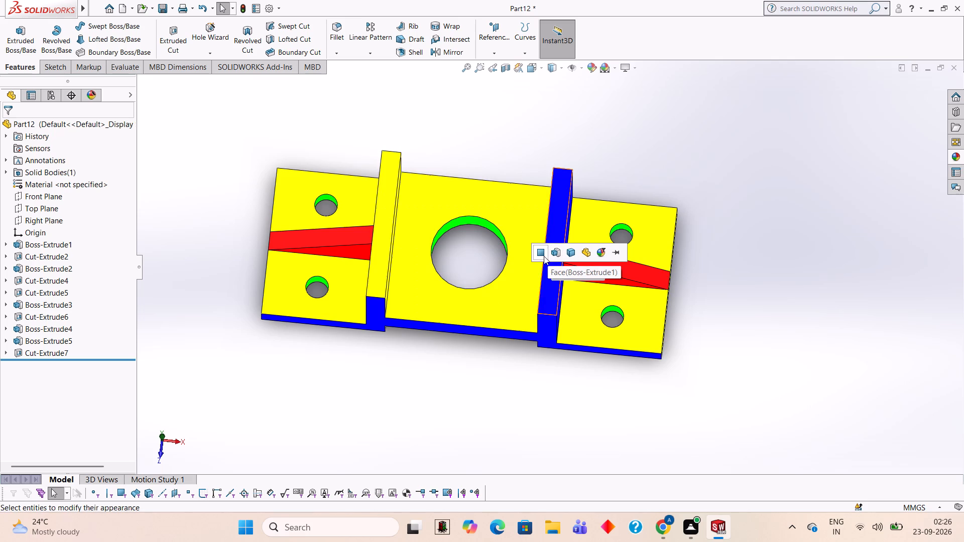
click(544, 256)
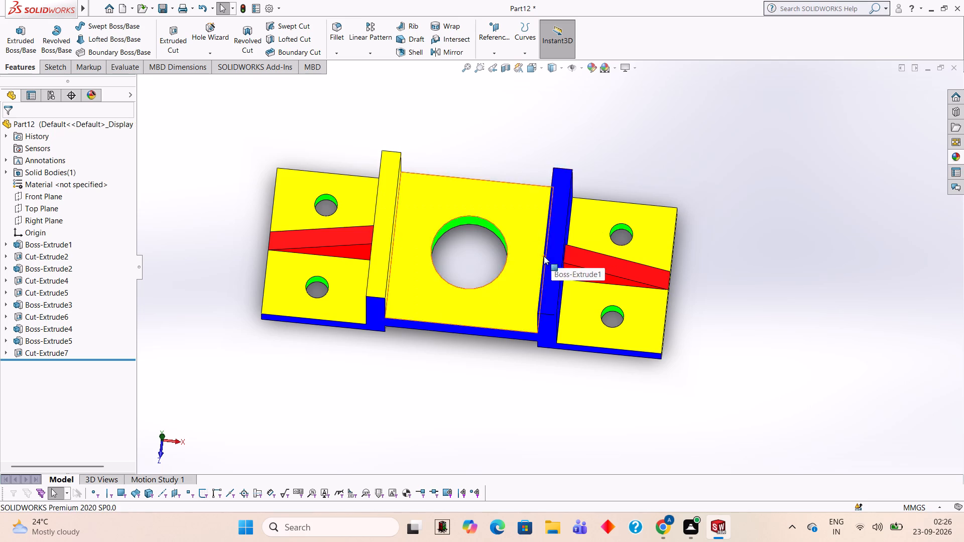
Apply the Blue LED appearance to only the narrow top face of the upright on the negative X side.
middle_drag(682, 165, 646, 138)
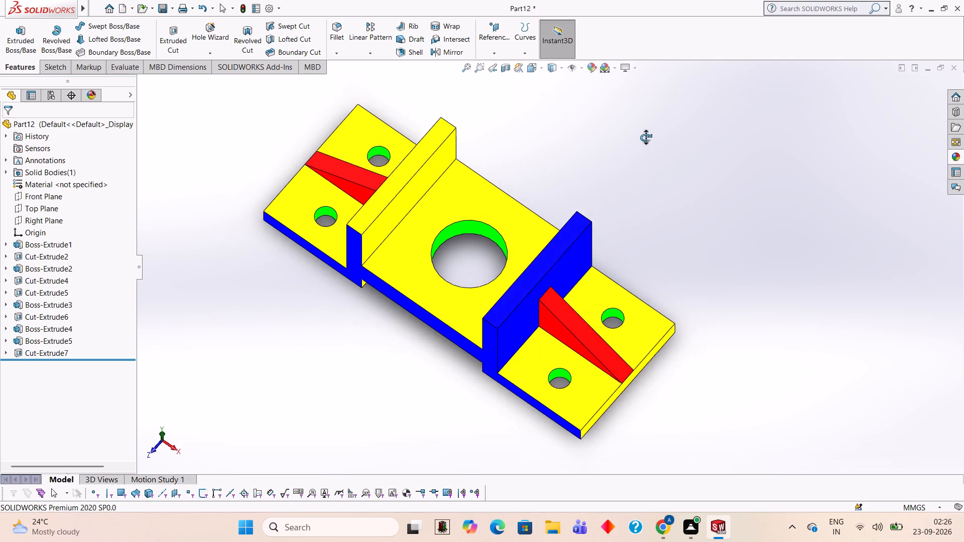
middle_drag(646, 138, 638, 137)
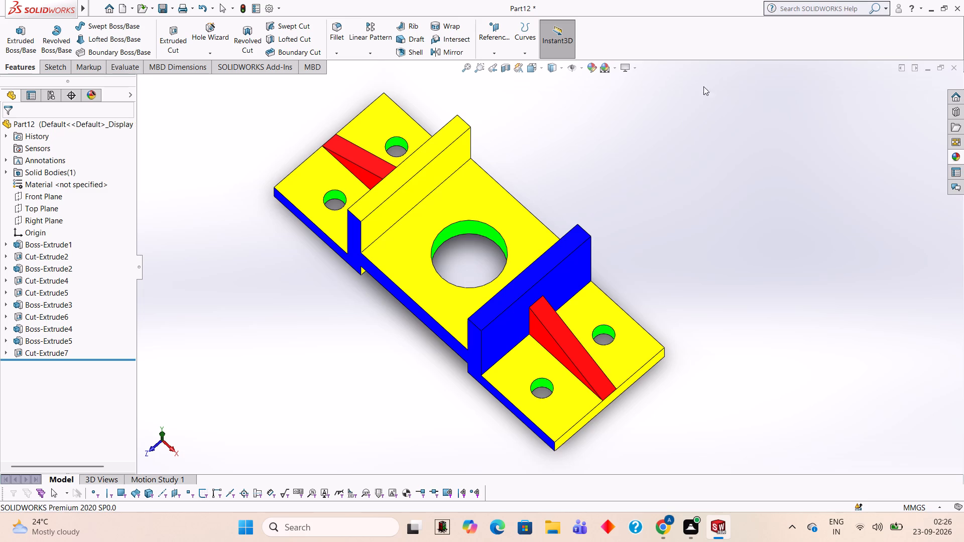
middle_click(664, 149)
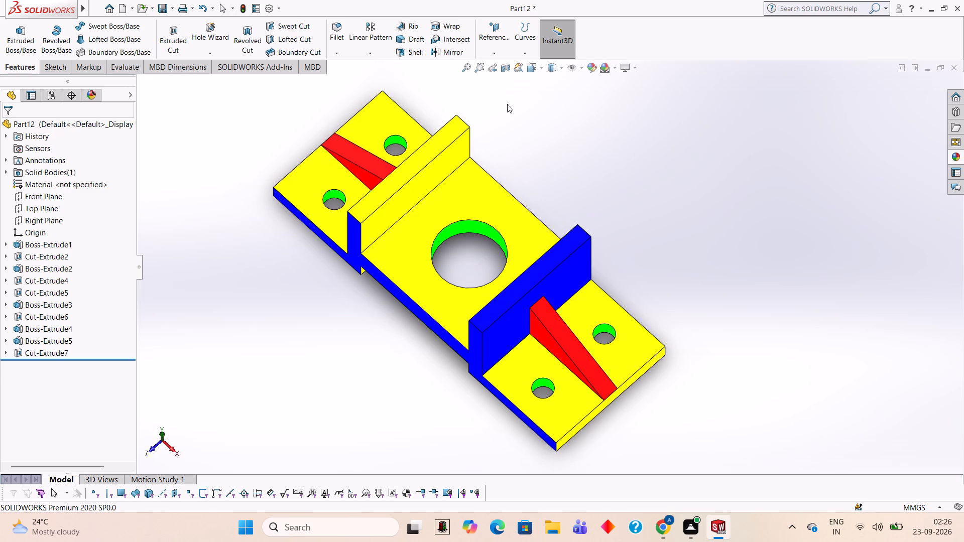
scroll(484, 122, down, 2)
click(957, 156)
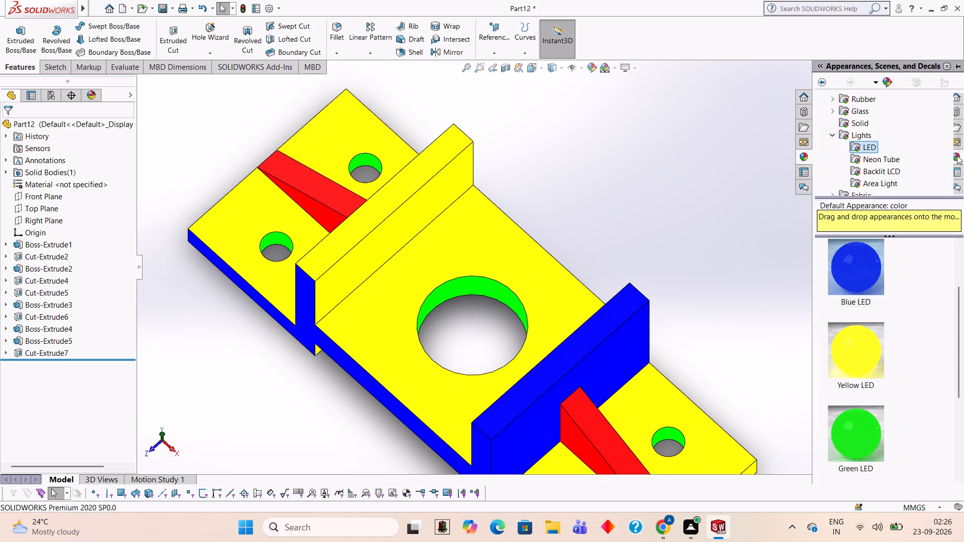
drag(872, 268, 371, 224)
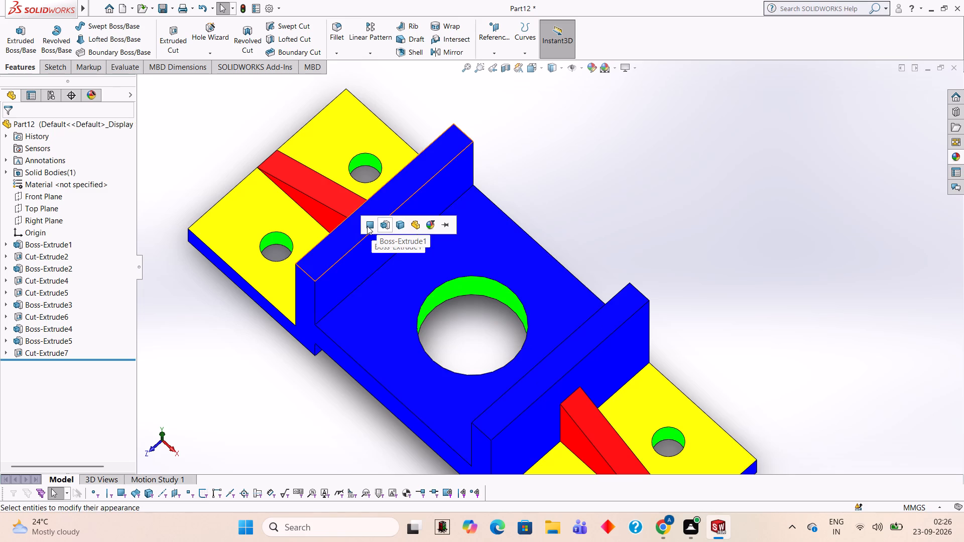
click(367, 226)
Apply the Blue LED appearance to the inner face of the upright on the negative X side.
middle_drag(465, 180, 471, 180)
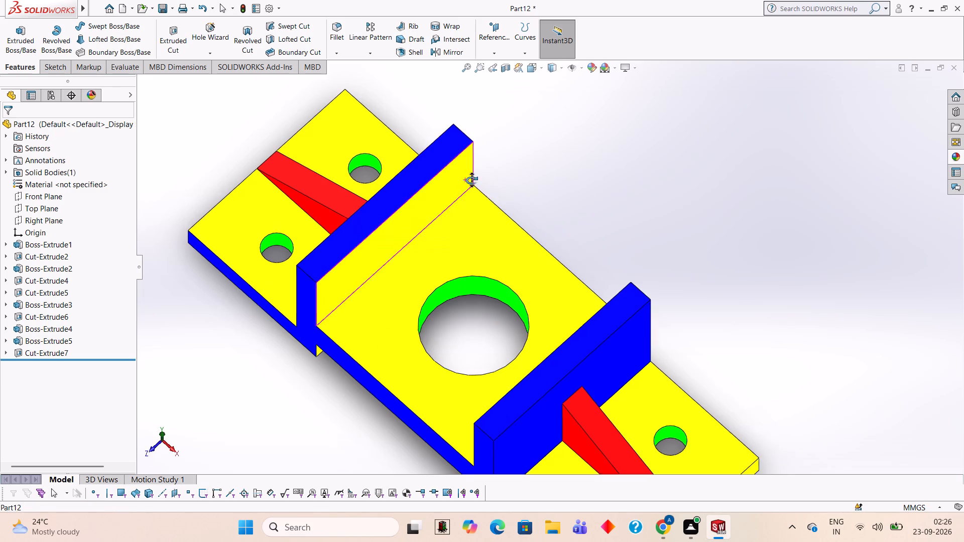
middle_drag(471, 180, 508, 150)
scroll(467, 368, up, 3)
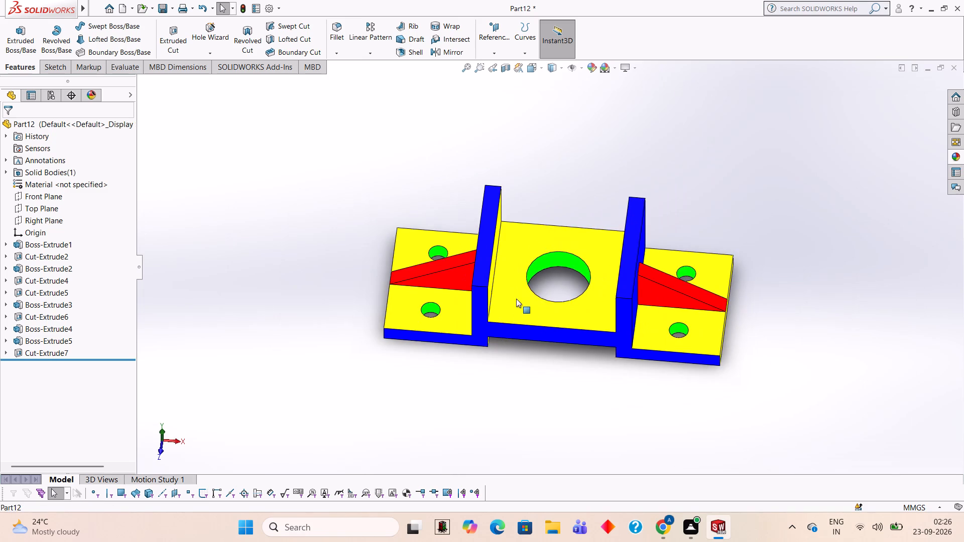
middle_drag(543, 409, 513, 329)
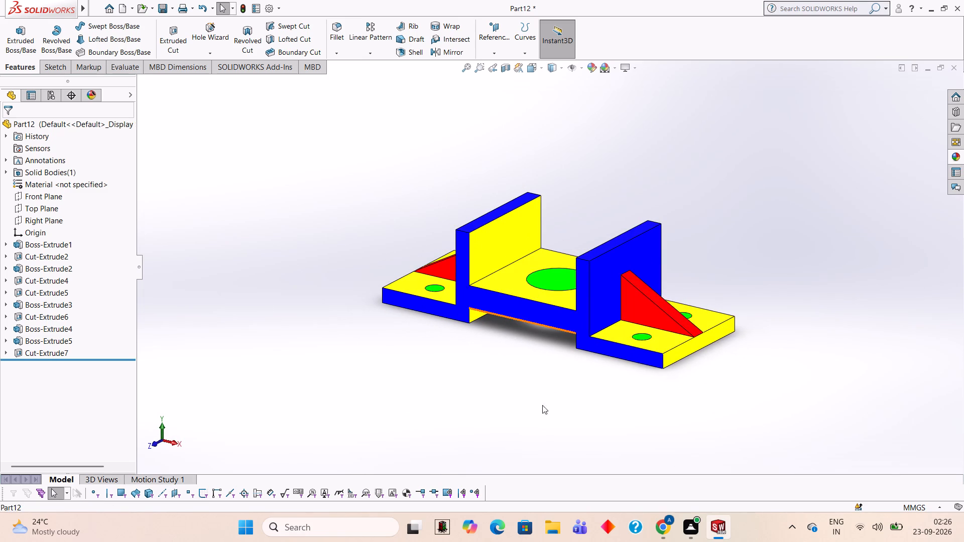
scroll(508, 255, down, 4)
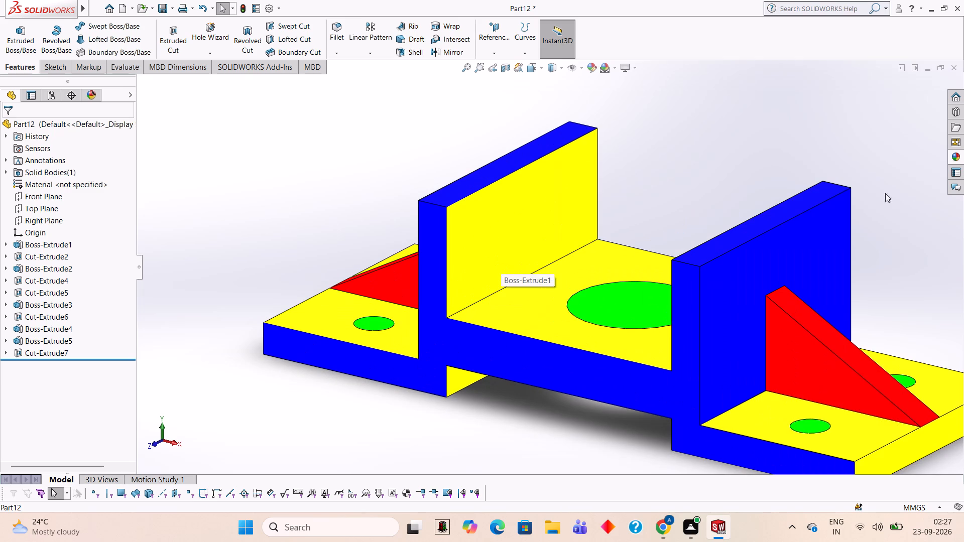
click(958, 155)
drag(870, 266, 581, 240)
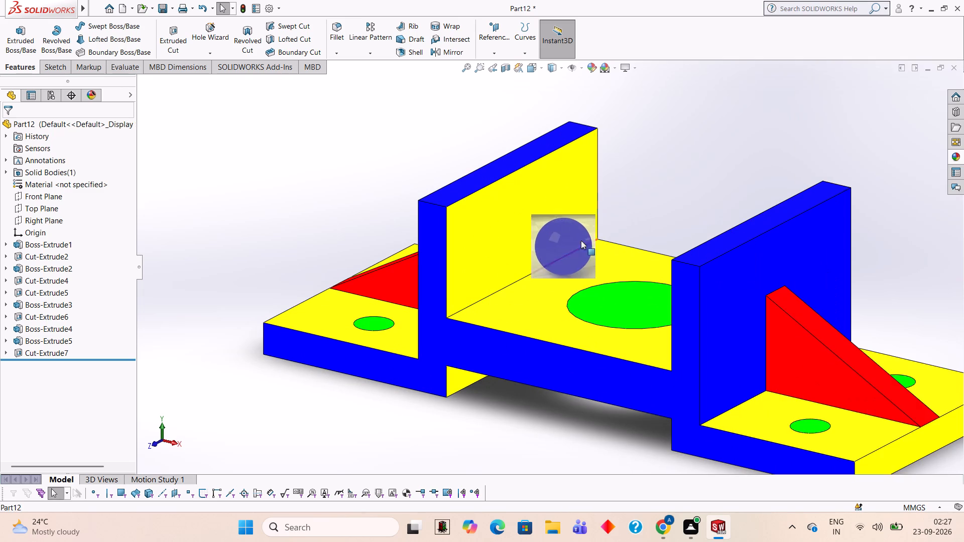
drag(581, 240, 502, 230)
click(502, 230)
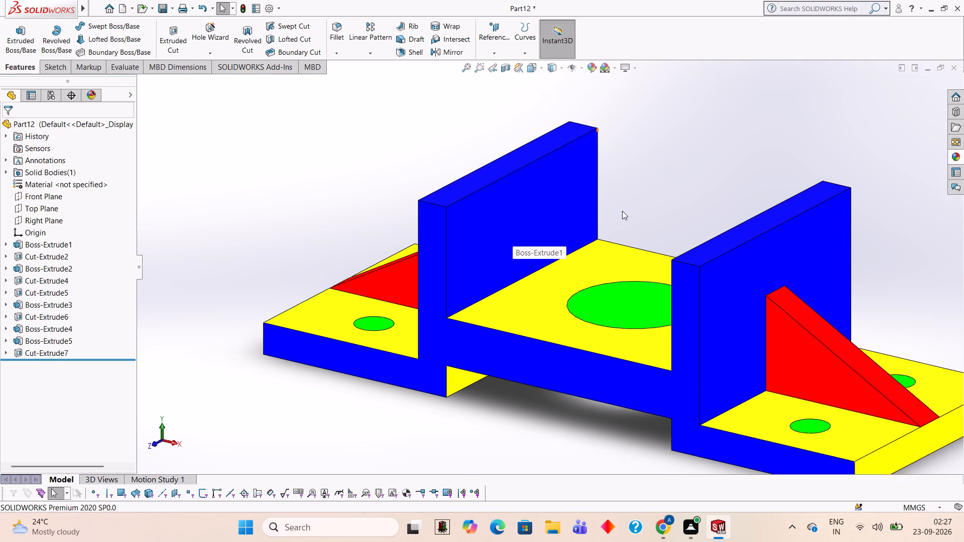
Apply the Blue LED appearance to the inner face of the upright on the positive X side.
middle_drag(628, 204, 729, 203)
scroll(729, 203, up, 1)
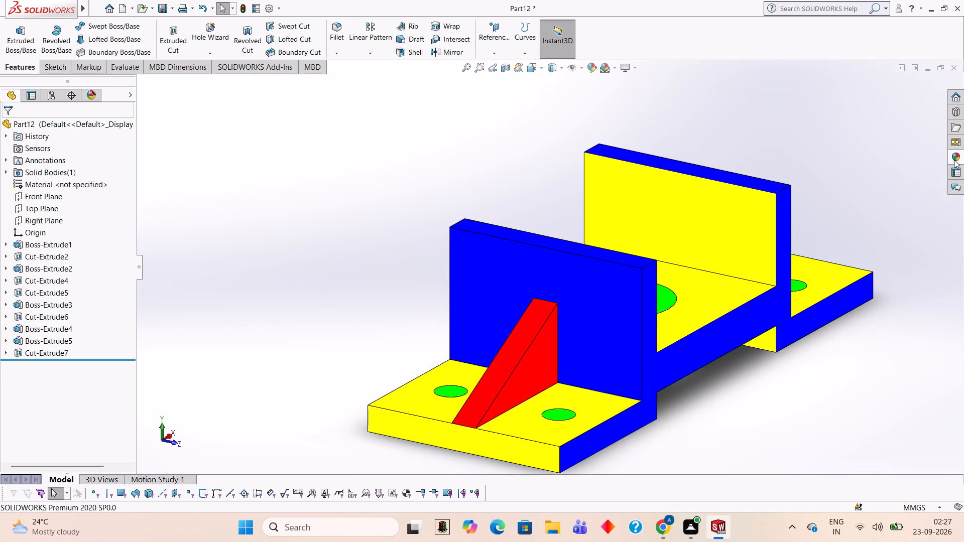
click(955, 159)
drag(867, 250, 703, 196)
click(703, 196)
Apply the Blue LED appearance to the narrow end face of the base flange on the positive X side.
scroll(887, 308, down, 1)
scroll(887, 308, up, 2)
middle_drag(821, 313, 713, 293)
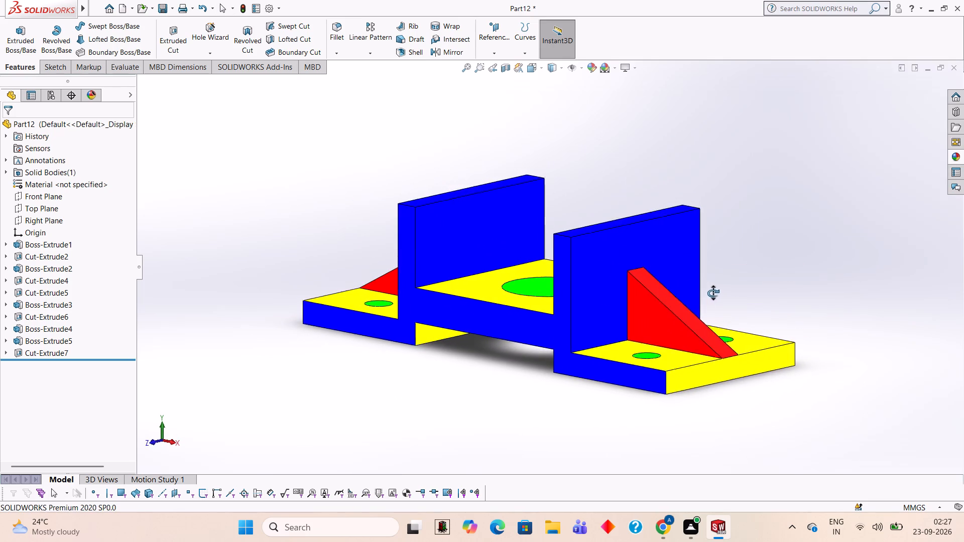
middle_drag(713, 293, 714, 294)
scroll(726, 257, up, 1)
middle_drag(728, 249, 739, 346)
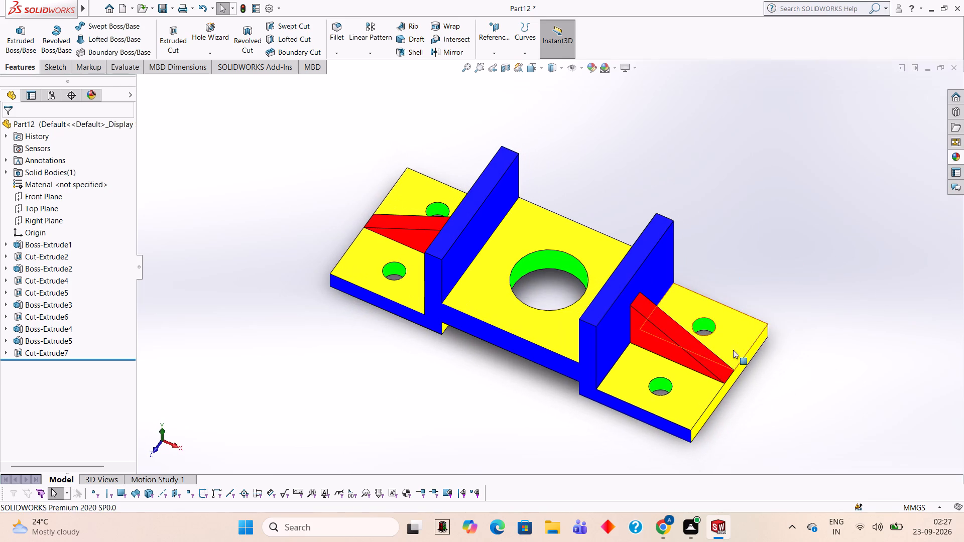
middle_drag(794, 314, 691, 226)
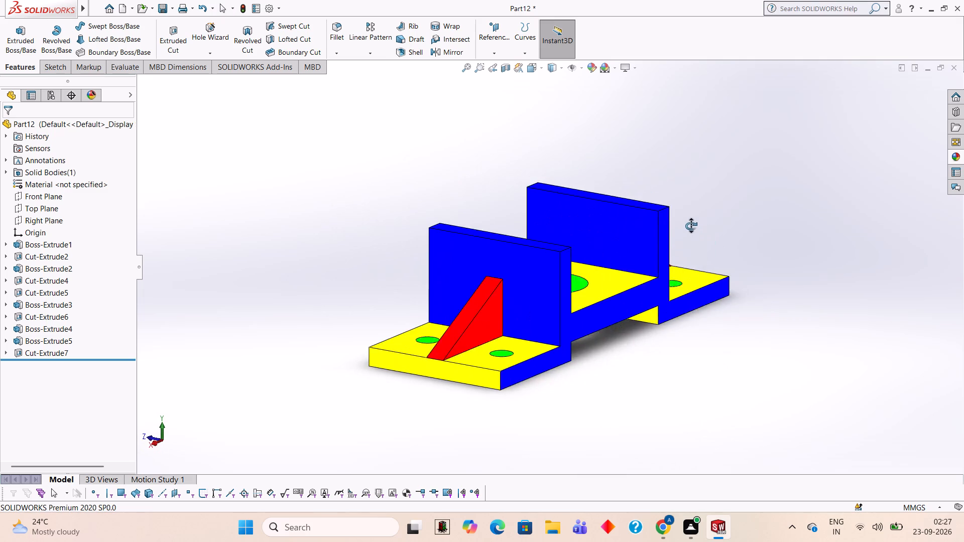
middle_drag(691, 226, 739, 223)
scroll(617, 409, down, 3)
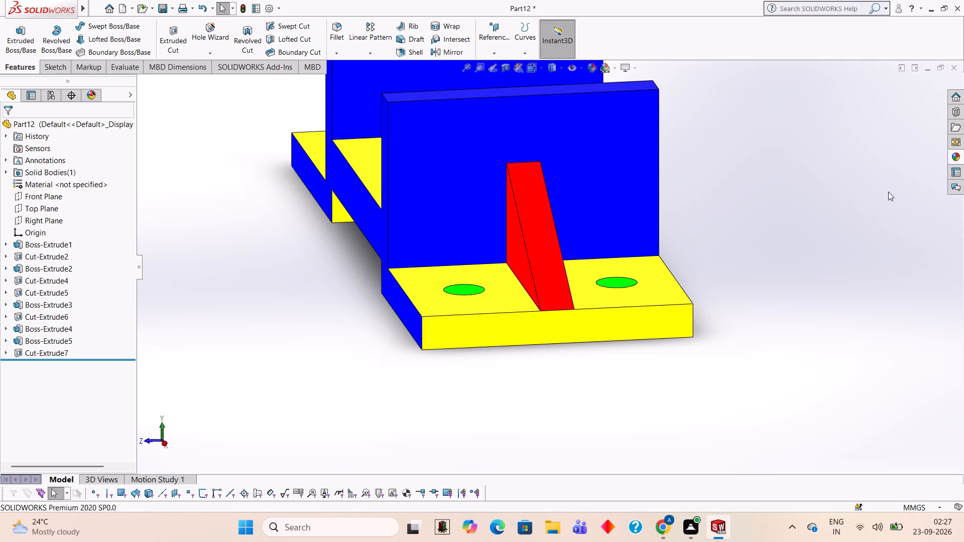
click(957, 160)
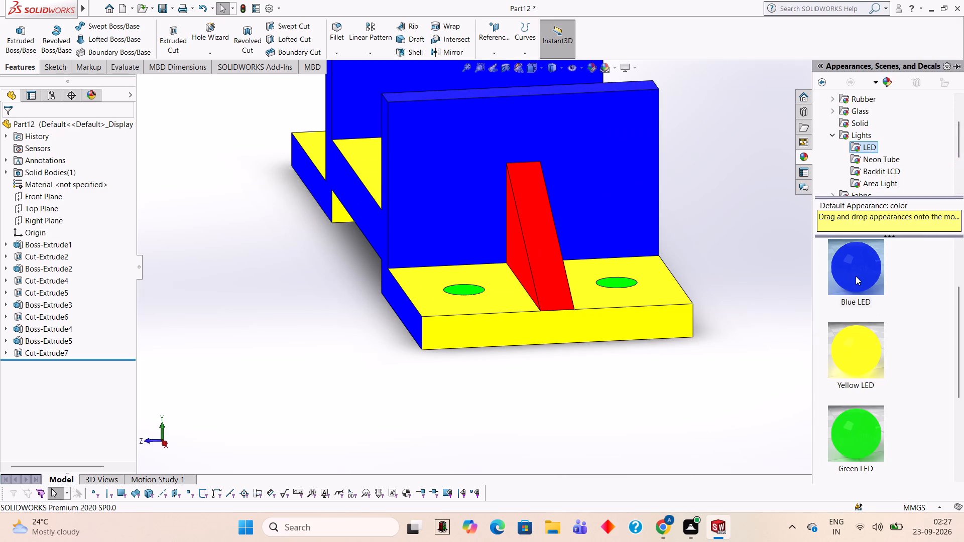
drag(856, 275, 644, 326)
click(644, 326)
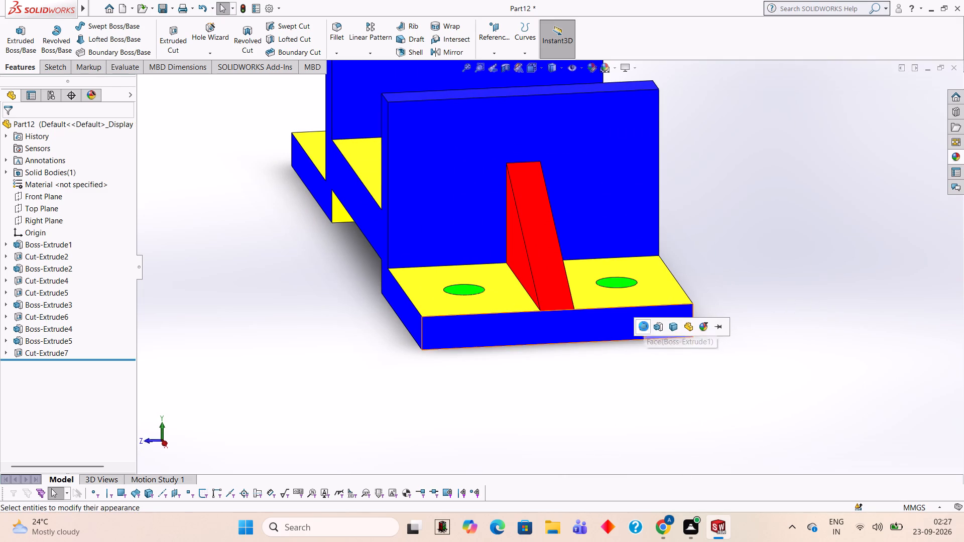
Apply the Blue LED appearance to the narrow end face of the base flange on the negative X side.
middle_drag(631, 383, 704, 366)
scroll(702, 342, up, 3)
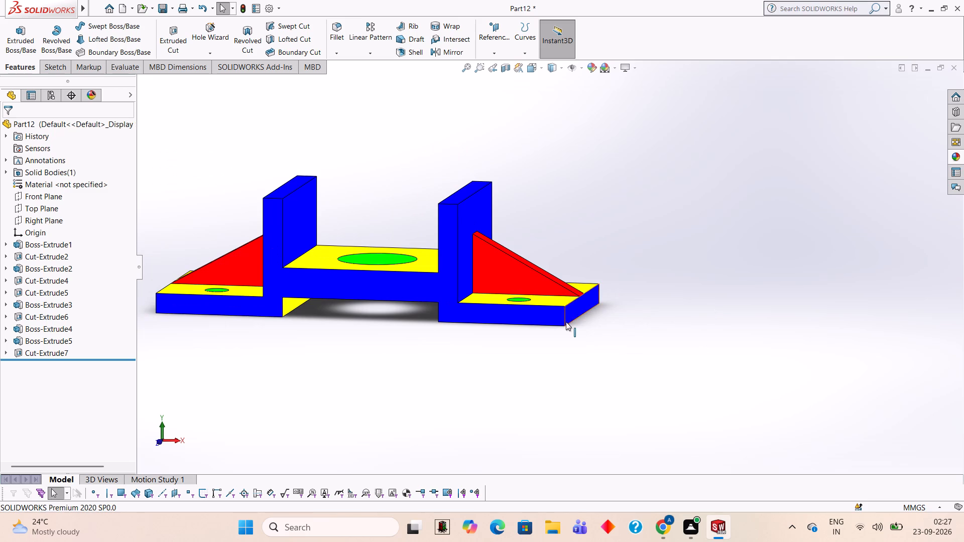
middle_drag(566, 322, 565, 407)
middle_drag(414, 357, 504, 371)
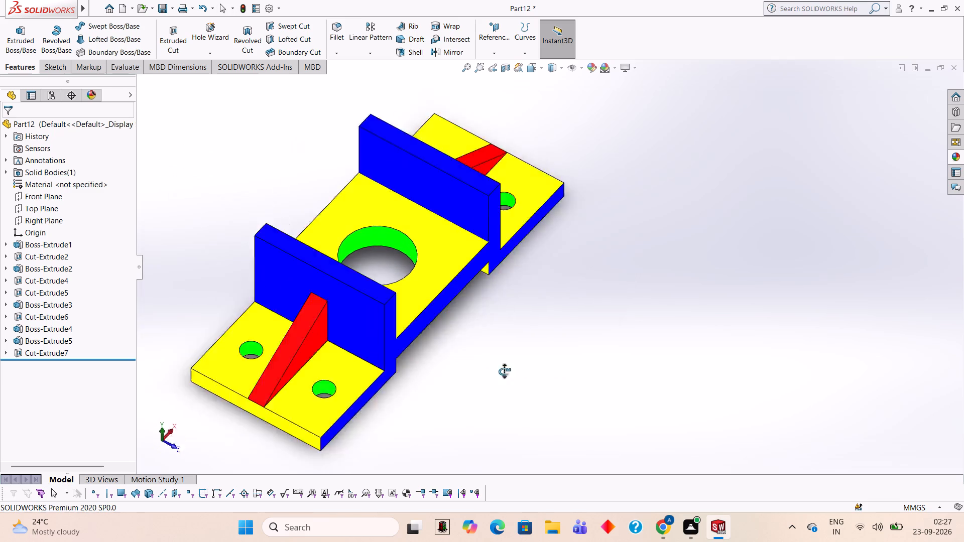
middle_drag(504, 371, 586, 265)
scroll(564, 278, up, 1)
scroll(544, 309, down, 3)
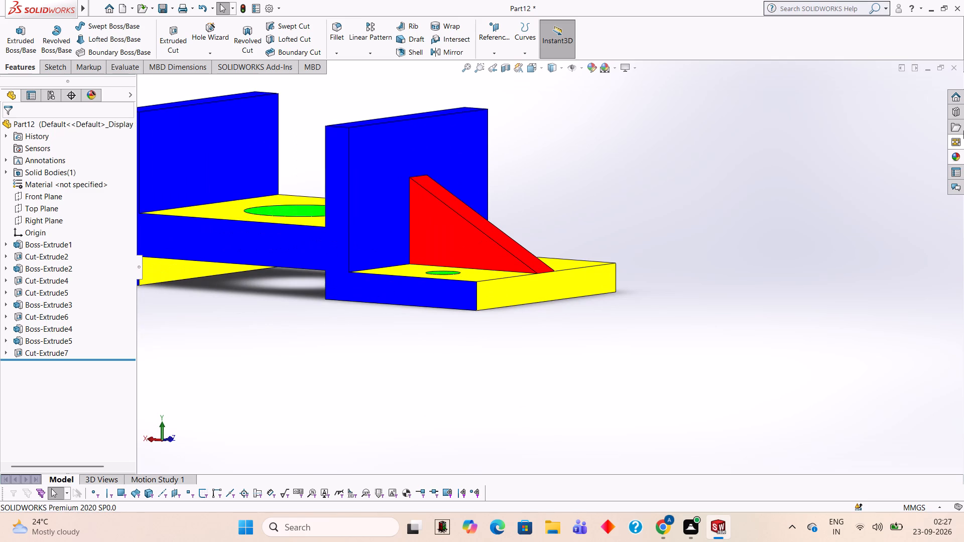
click(960, 156)
drag(846, 266, 671, 274)
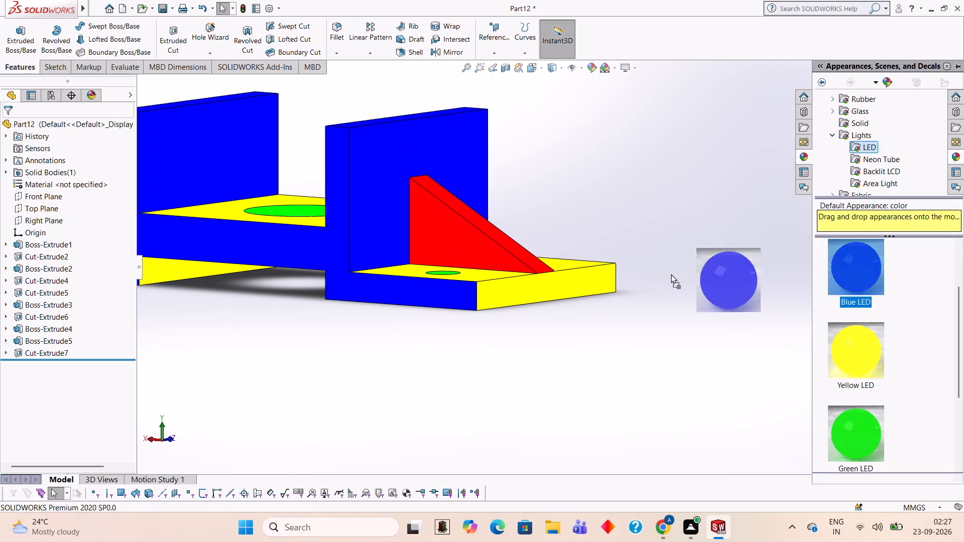
drag(671, 274, 534, 291)
click(534, 291)
Inspect the coloured bracket from several angles to check the uprights, ribs, holes, flange tops and side faces.
middle_click(608, 362)
scroll(608, 362, up, 2)
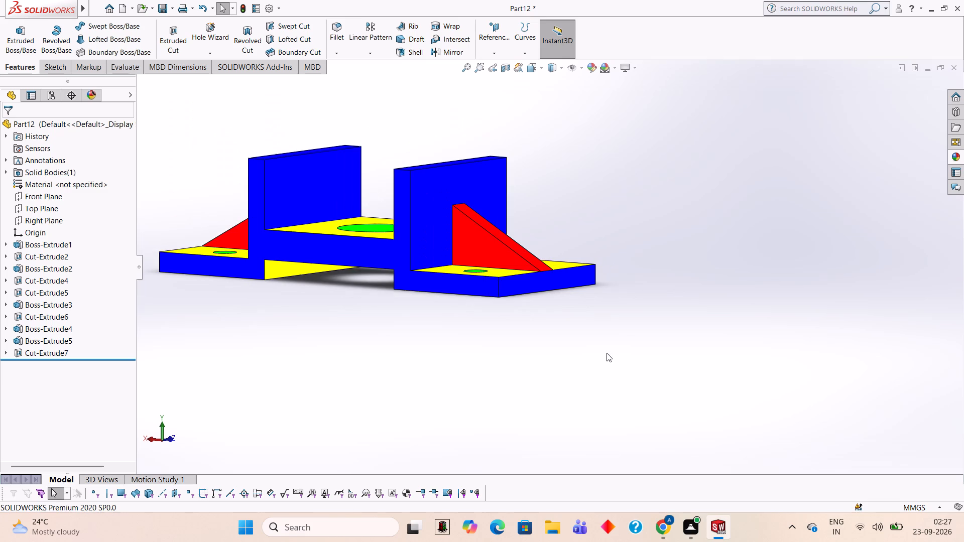
scroll(618, 327, up, 2)
middle_drag(639, 268, 646, 379)
scroll(638, 352, up, 1)
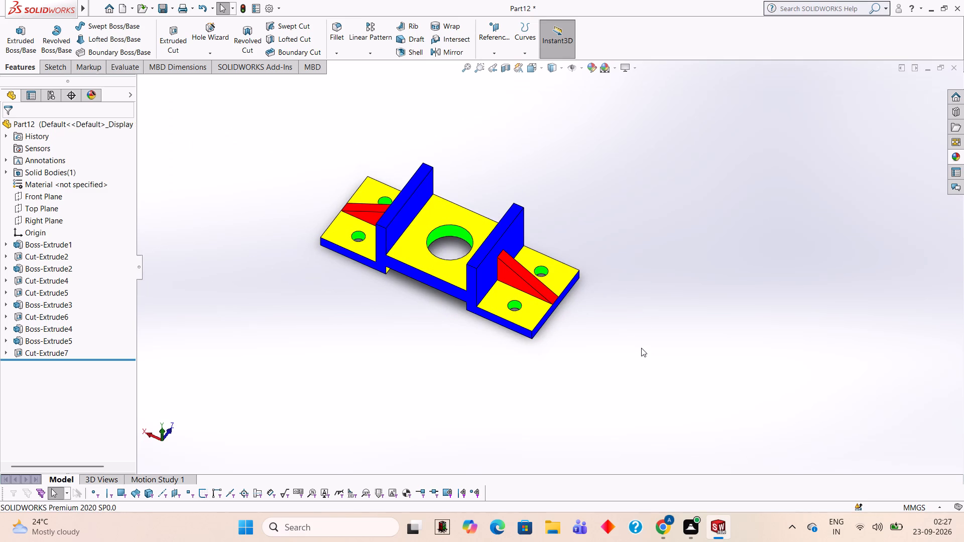
middle_drag(633, 314, 836, 221)
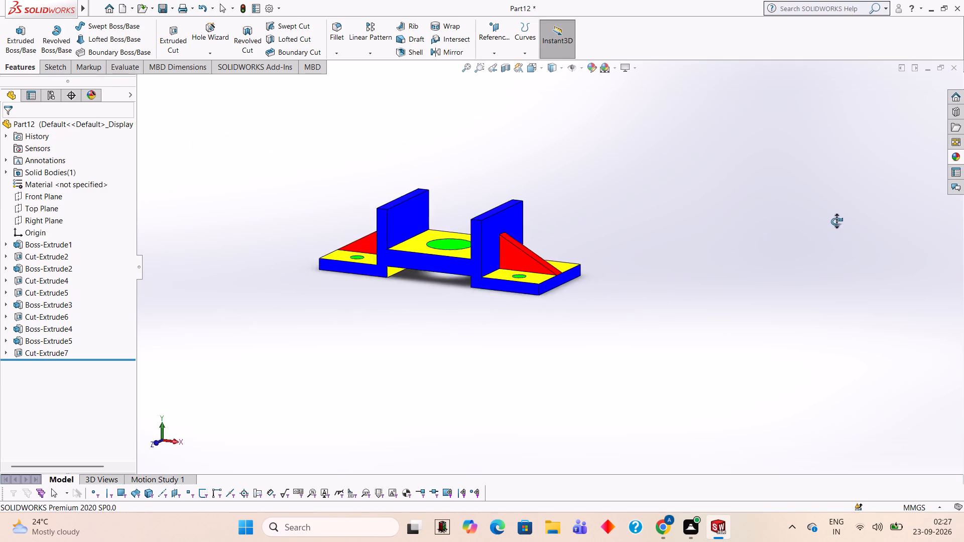
middle_drag(836, 221, 645, 283)
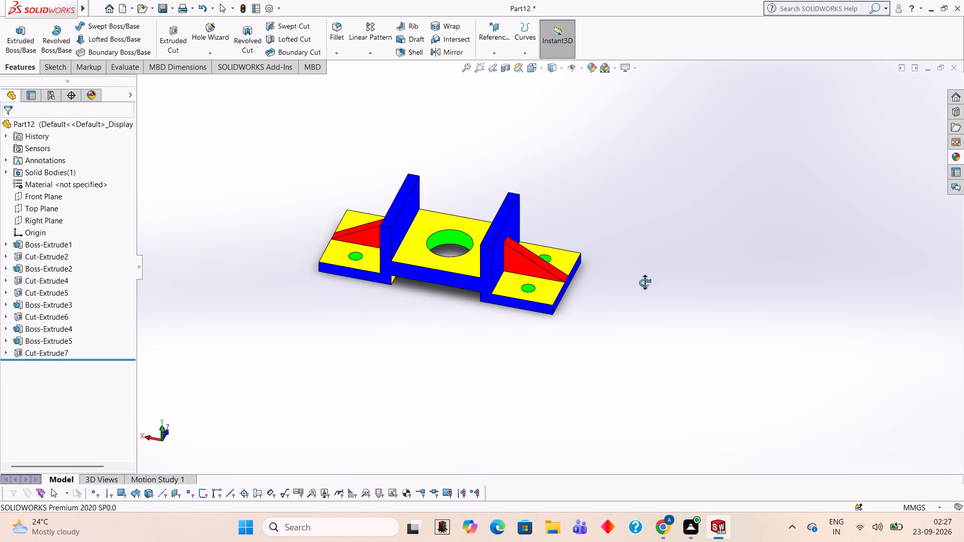
middle_drag(645, 283, 637, 287)
scroll(560, 316, up, 1)
middle_drag(566, 332, 554, 325)
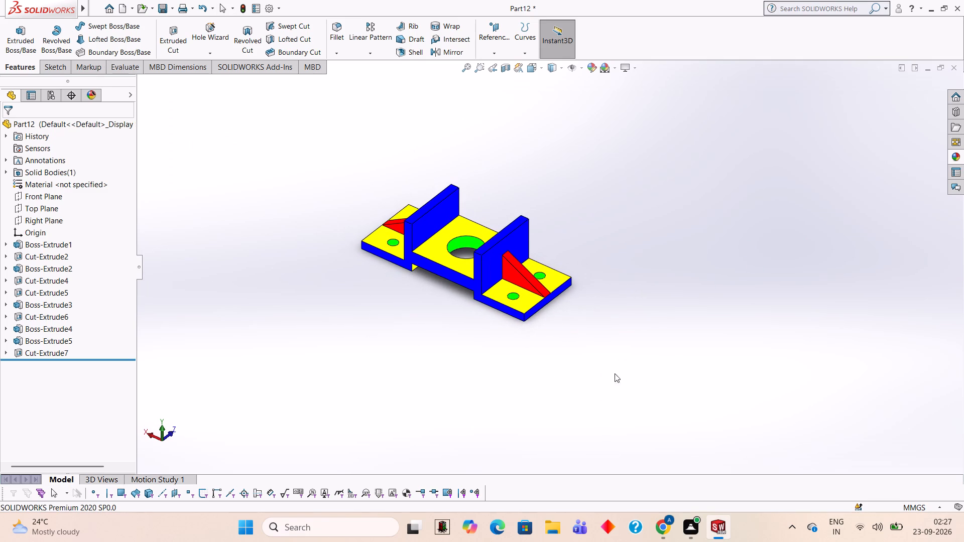
scroll(418, 159, down, 3)
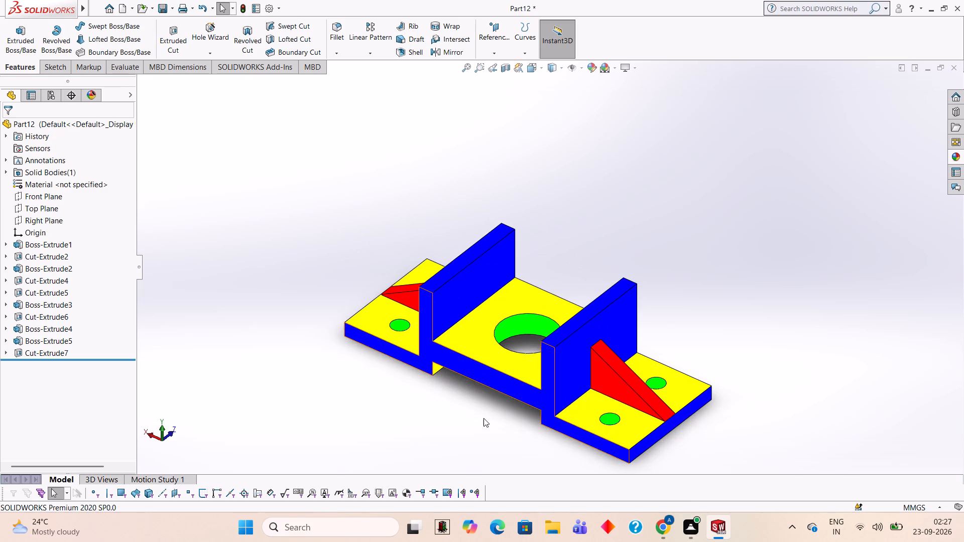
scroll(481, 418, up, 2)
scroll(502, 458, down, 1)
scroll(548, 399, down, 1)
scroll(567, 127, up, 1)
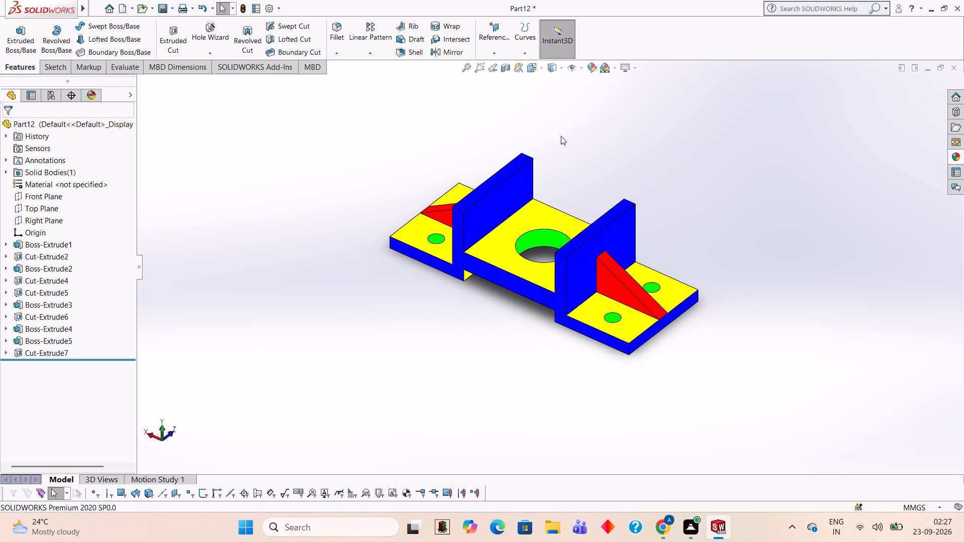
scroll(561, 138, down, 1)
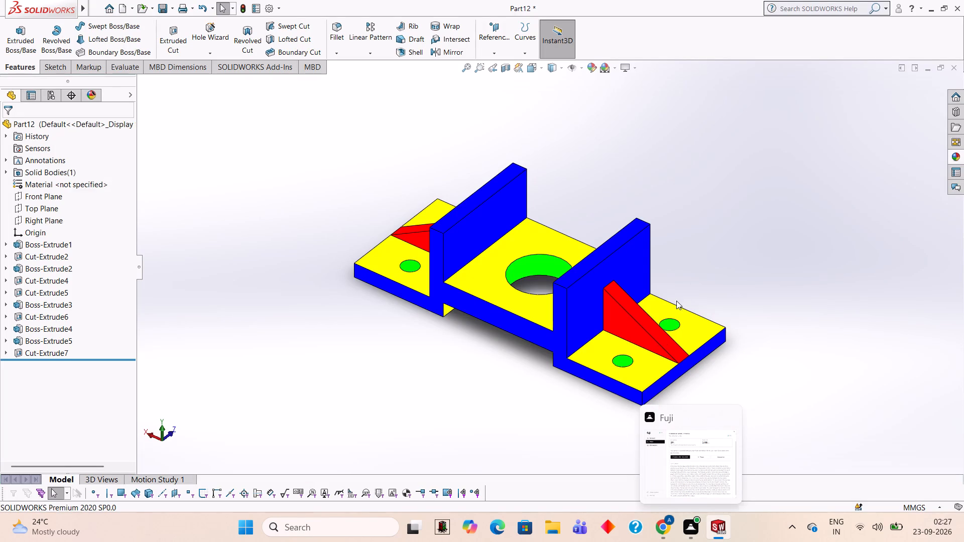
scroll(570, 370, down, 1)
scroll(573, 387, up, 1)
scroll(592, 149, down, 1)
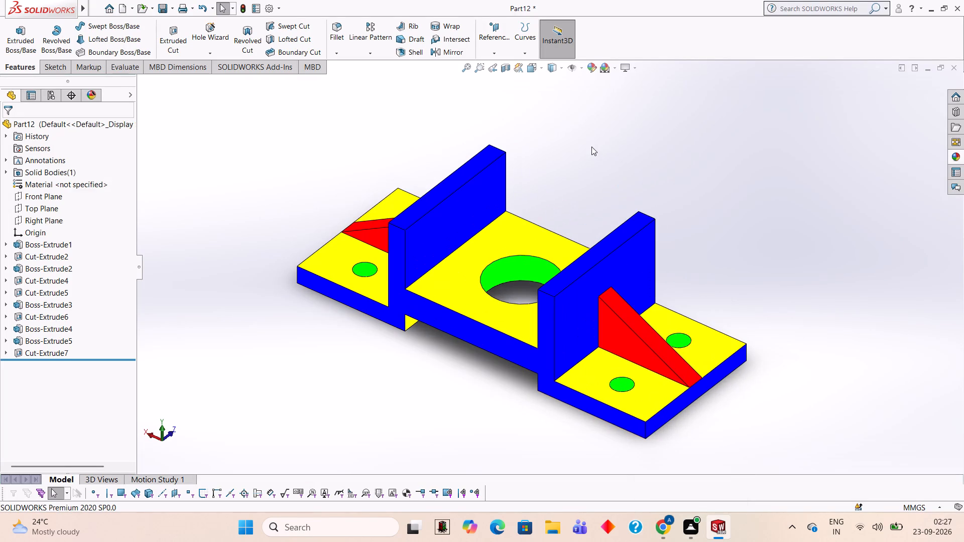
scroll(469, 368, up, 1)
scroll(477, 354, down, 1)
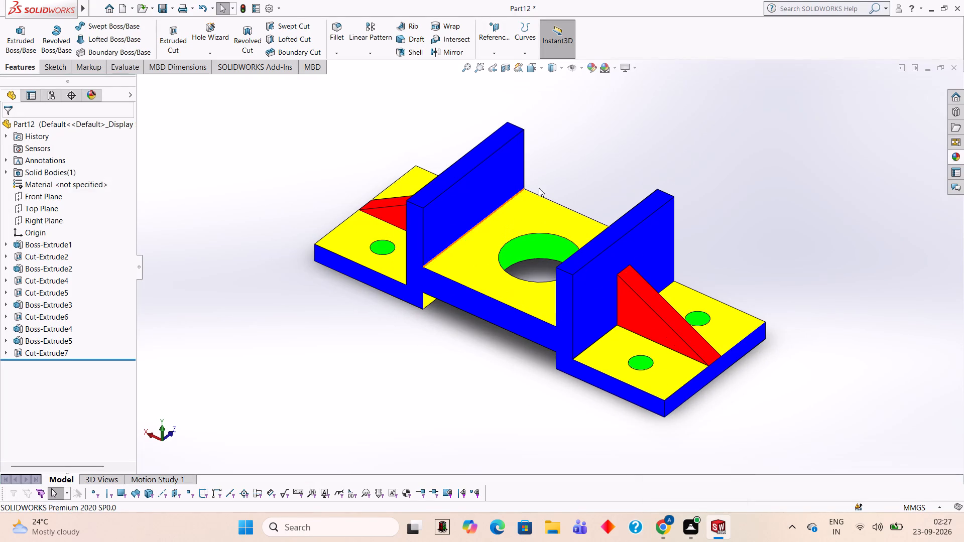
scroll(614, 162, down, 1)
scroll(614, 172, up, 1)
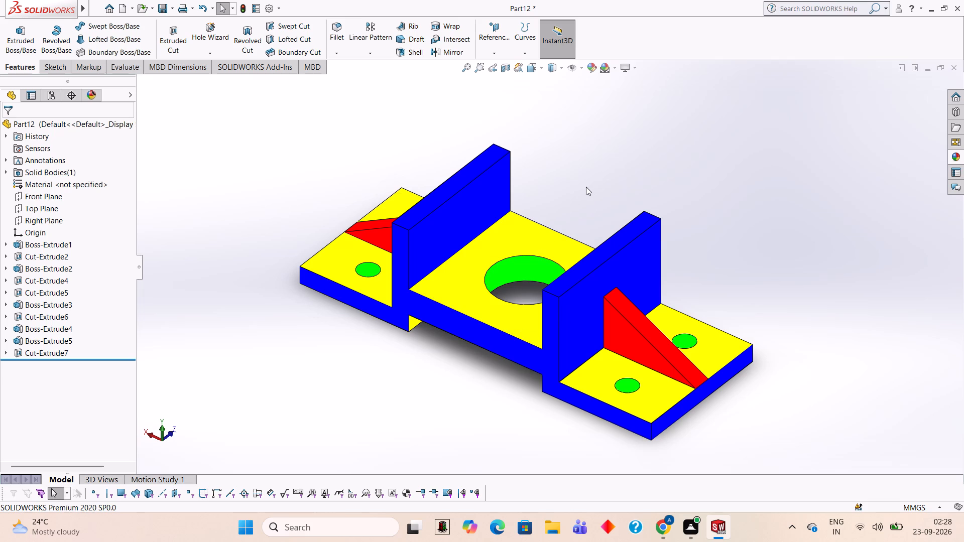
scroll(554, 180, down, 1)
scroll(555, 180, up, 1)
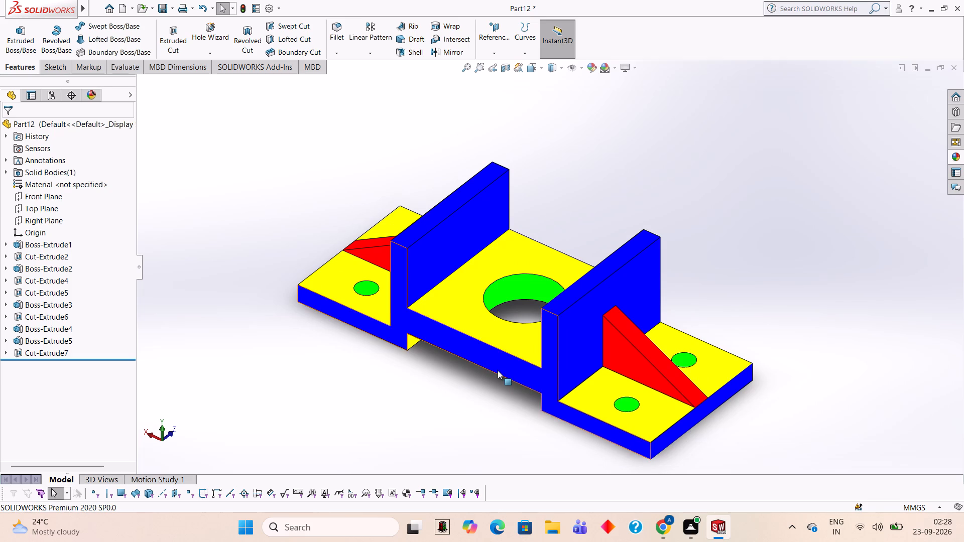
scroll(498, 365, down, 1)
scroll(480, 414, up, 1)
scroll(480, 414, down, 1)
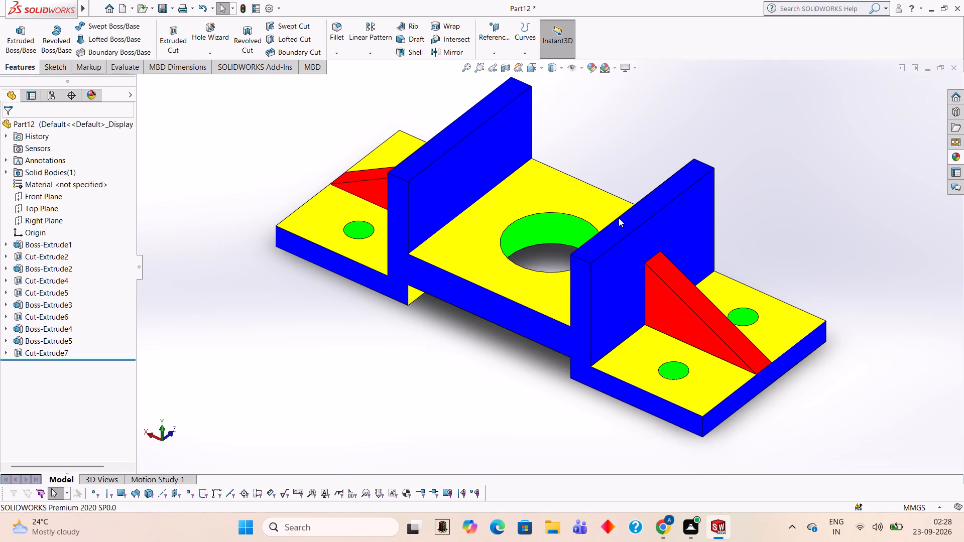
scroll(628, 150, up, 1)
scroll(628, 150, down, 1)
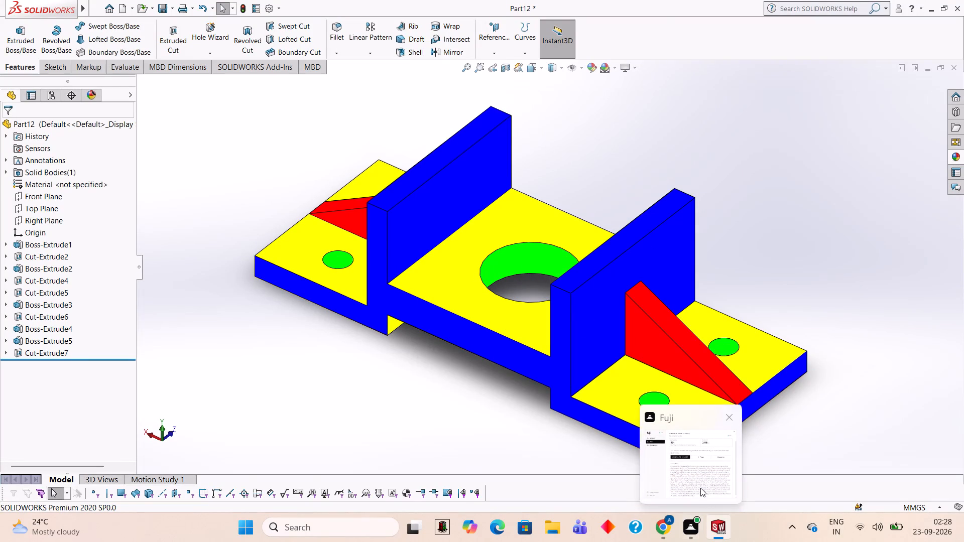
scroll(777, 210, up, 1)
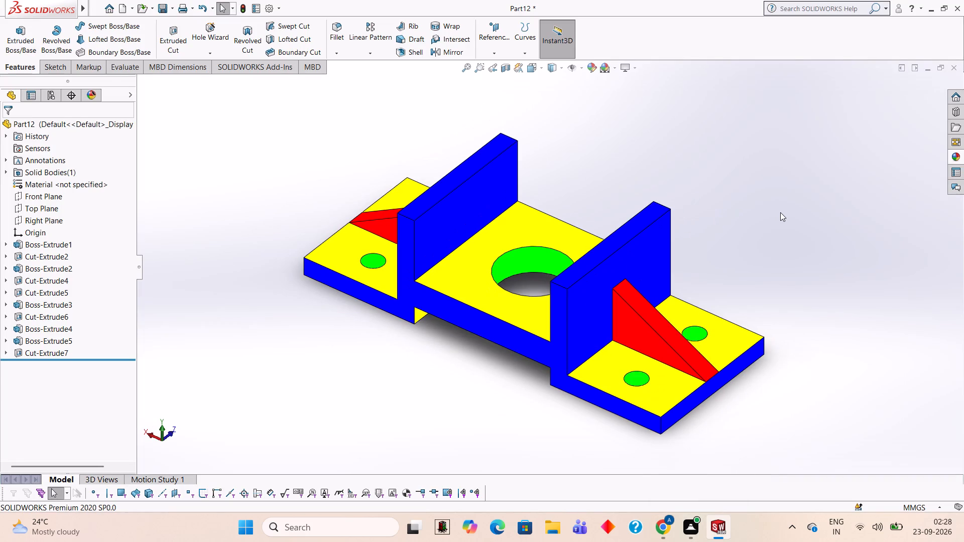
Save the bracket part in the Documents folder as a SOLIDWORKS Part file named 757575.
key(ctrl+s)
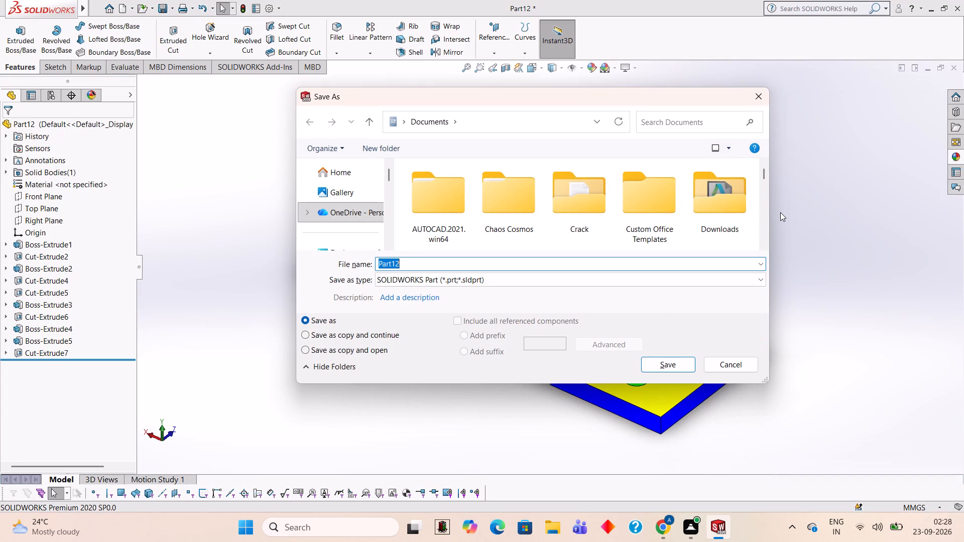
text(74)
key(BackSpace)
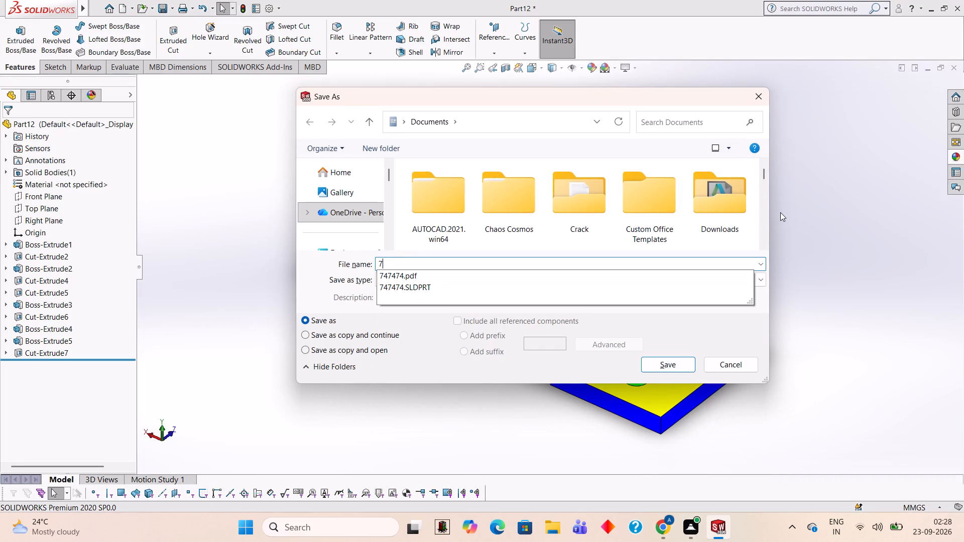
text(57575)
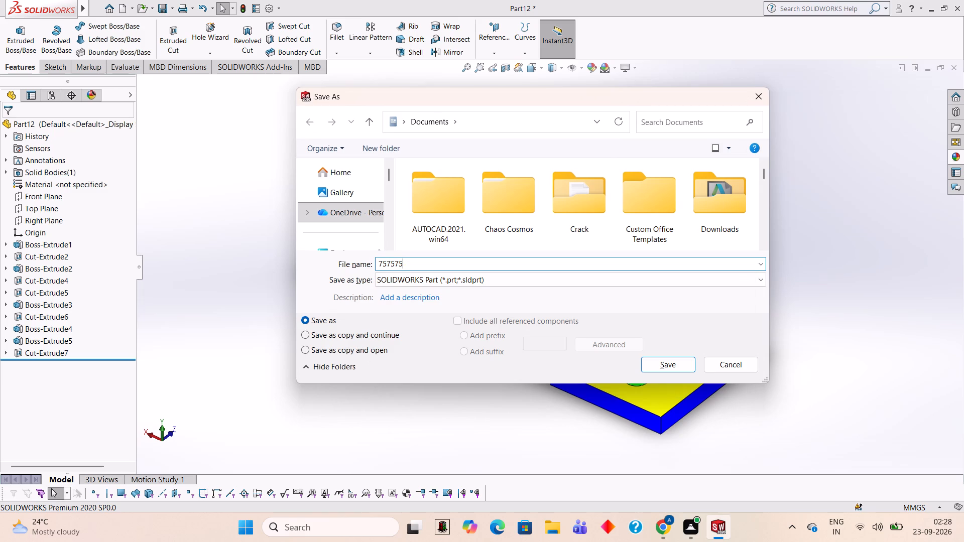
click(682, 364)
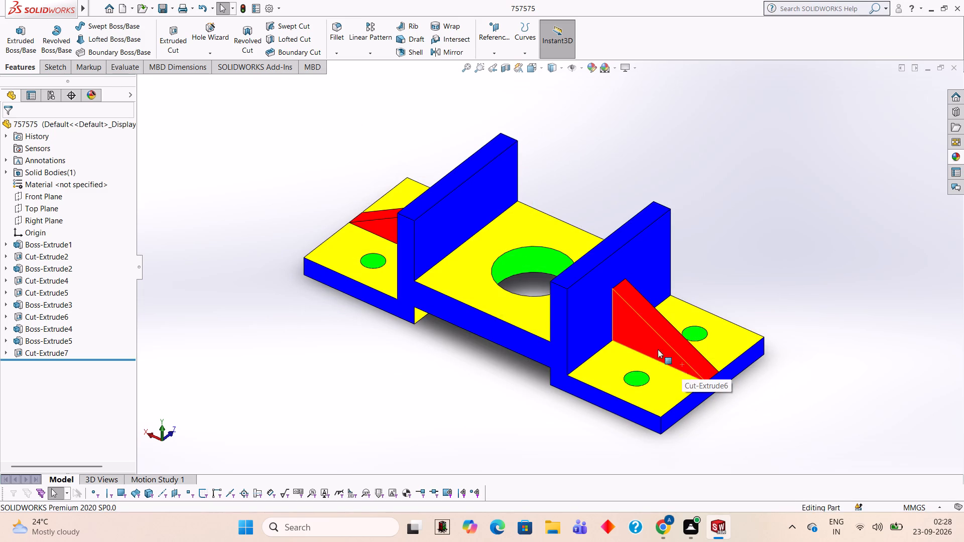
Save a copy of the bracket in Adobe Portable Document Format (*.pdf) under the name 757575 in Documents.
click(172, 9)
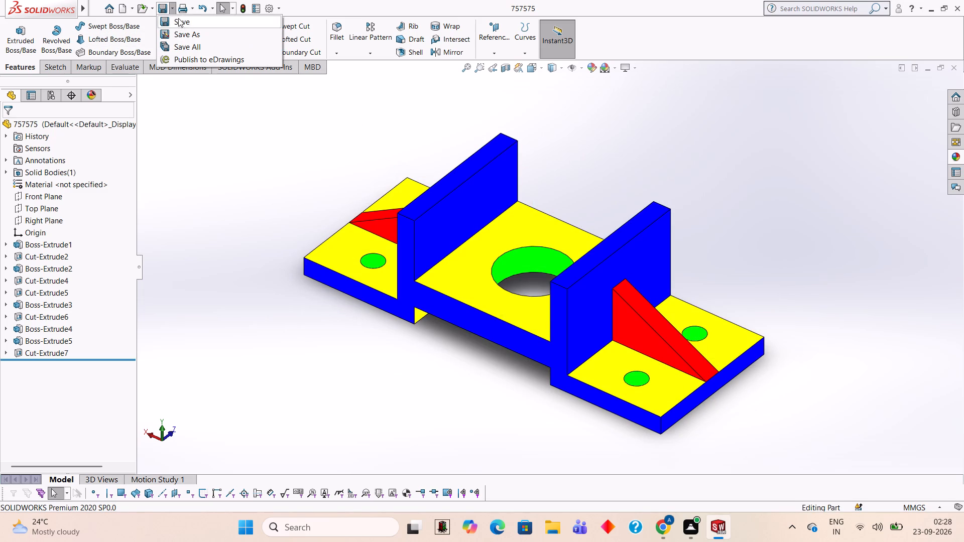
click(191, 37)
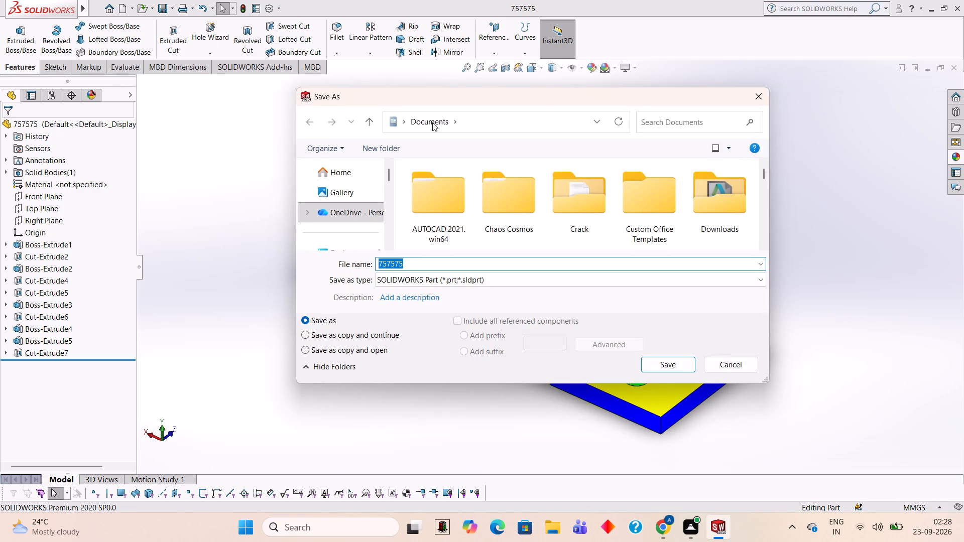
click(517, 285)
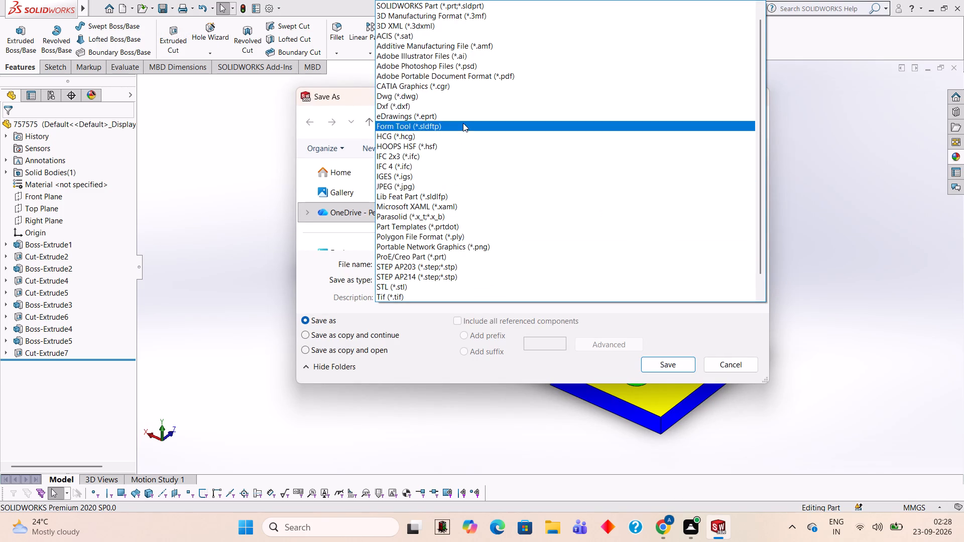
click(465, 80)
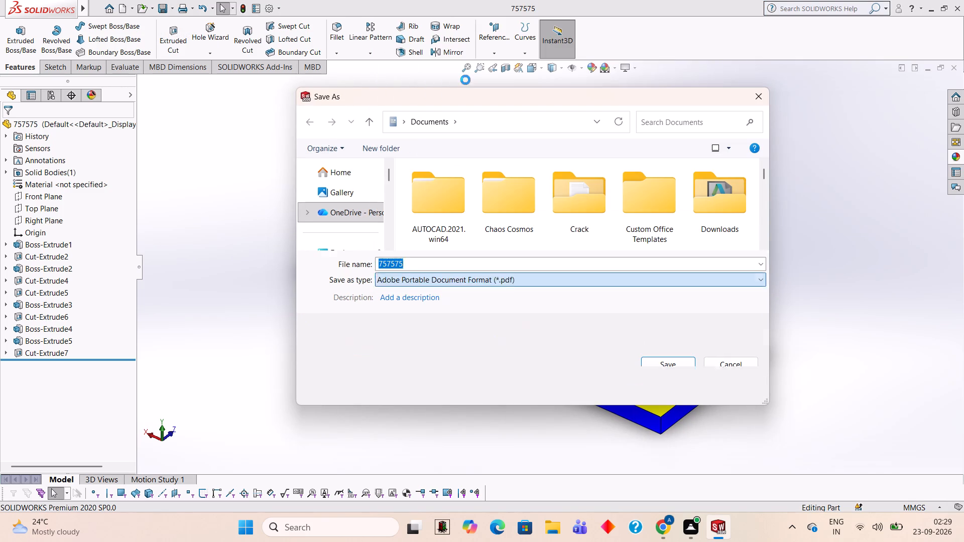
click(684, 381)
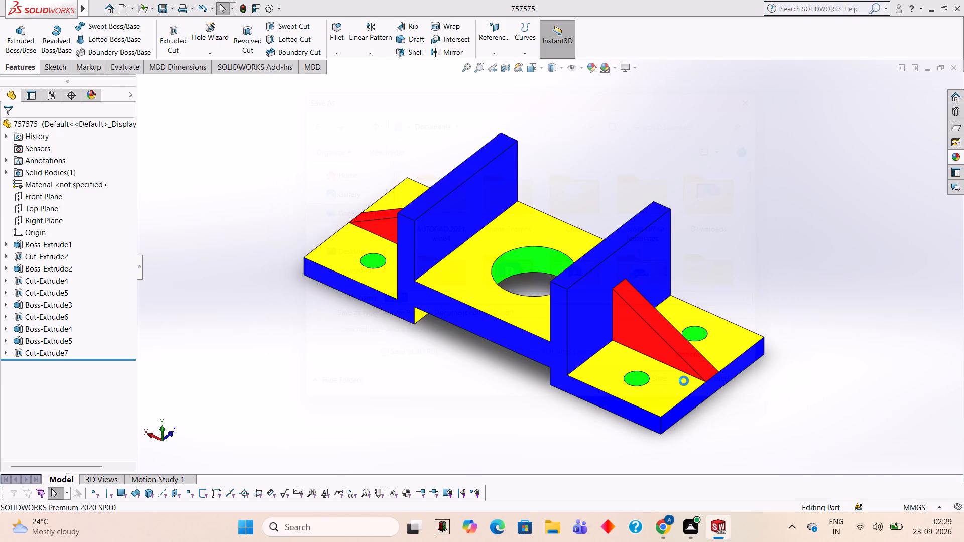